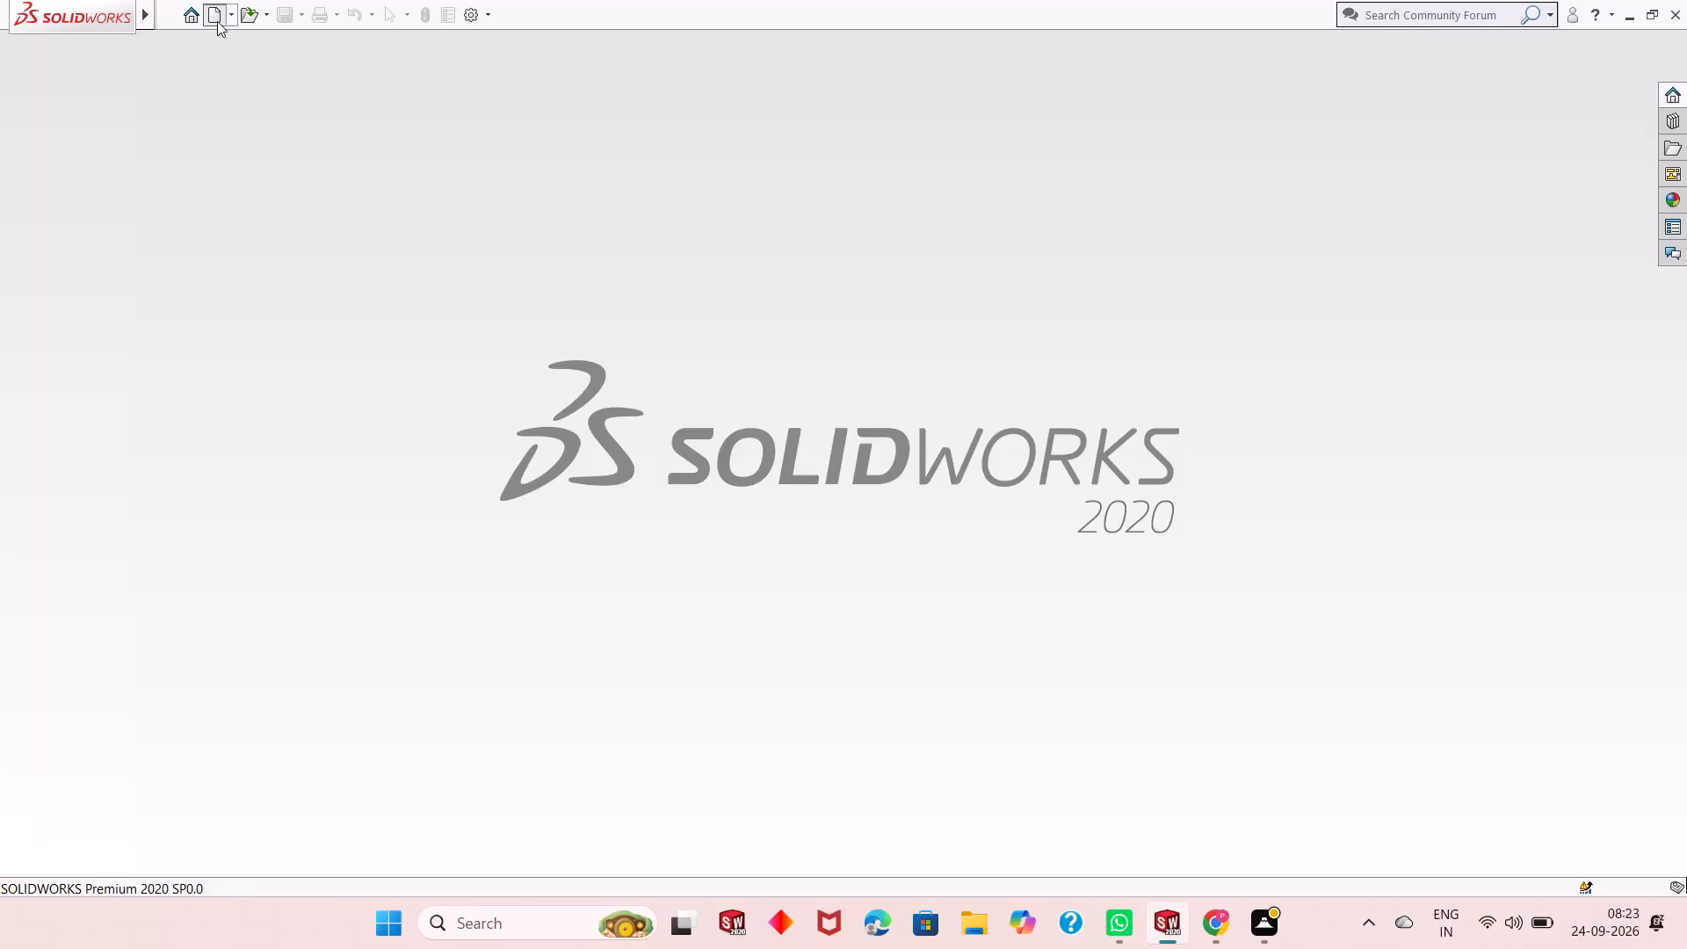
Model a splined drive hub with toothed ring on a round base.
Create a new part document.
{"action": "double_click", "coordinate": [425, 432]}
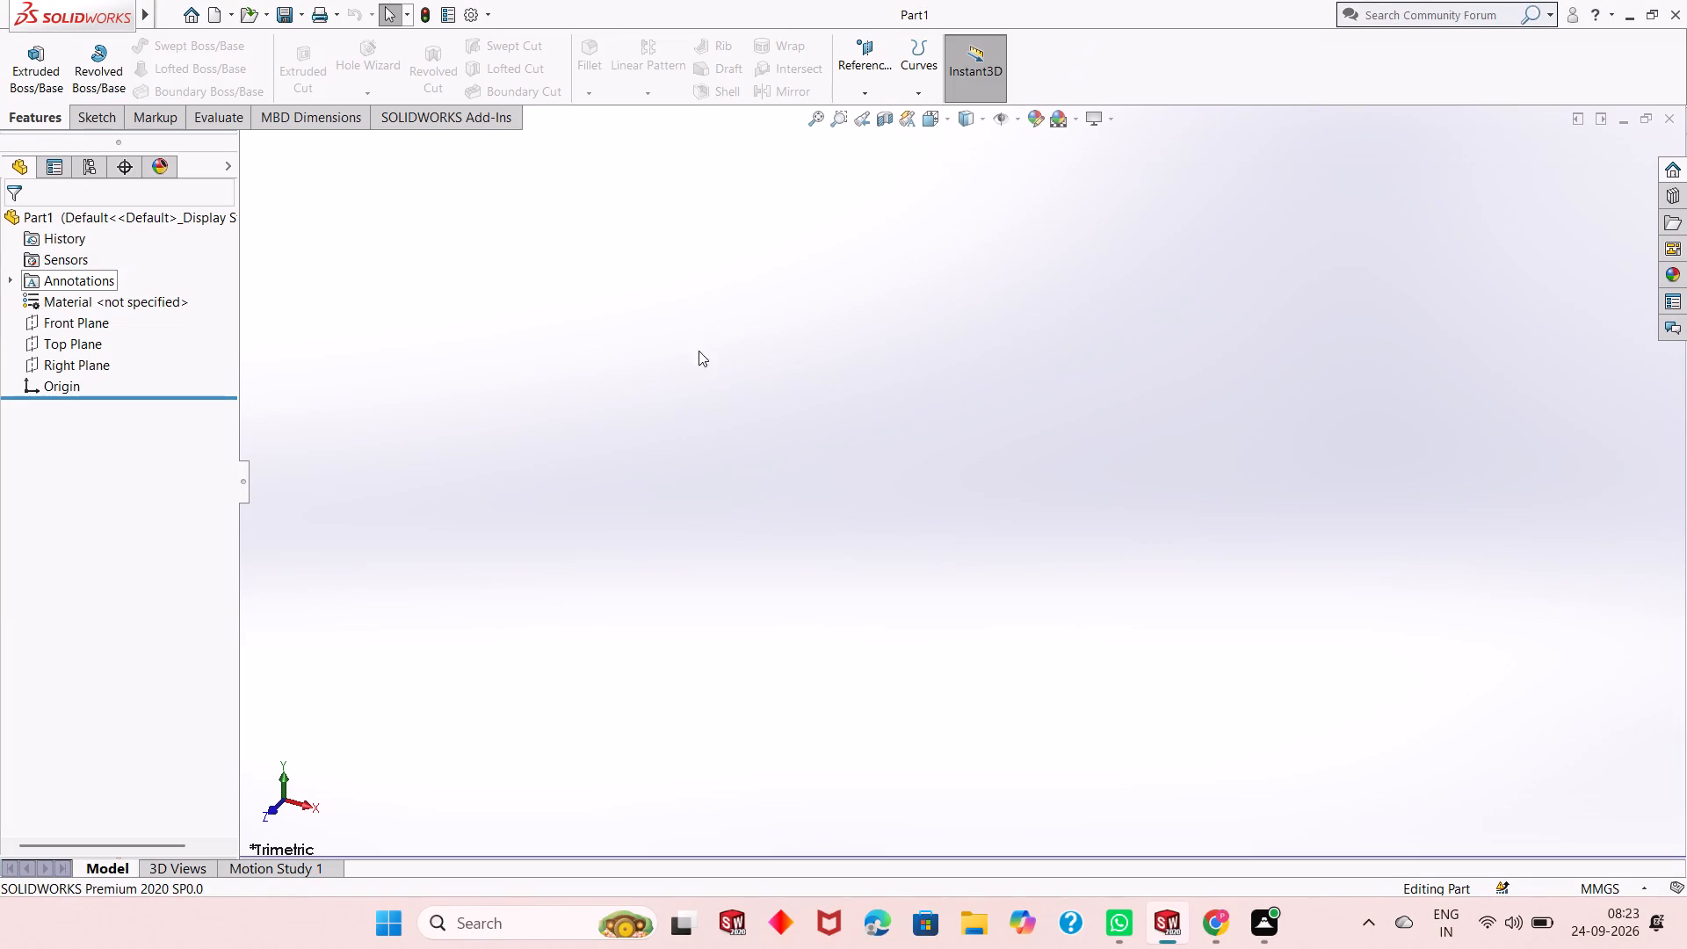
Sketch a circle of about 52 mm radius on the Top Plane, centred on the origin.
{"action": "left_click", "coordinate": [81, 339]}
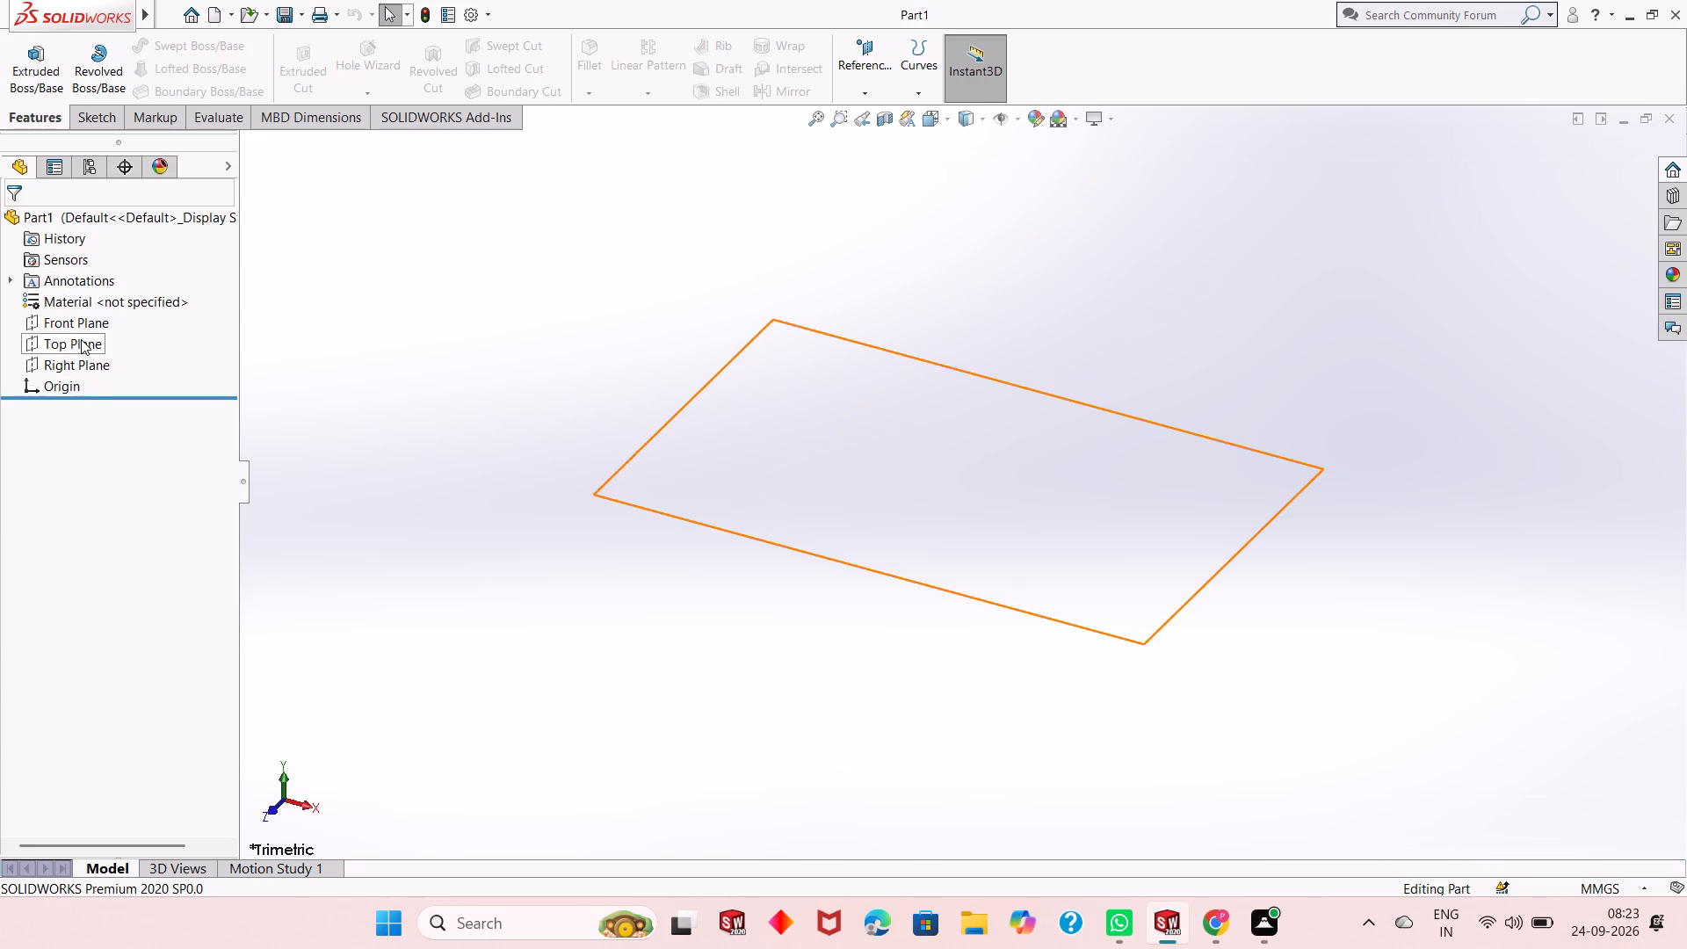
{"action": "left_click", "coordinate": [90, 313]}
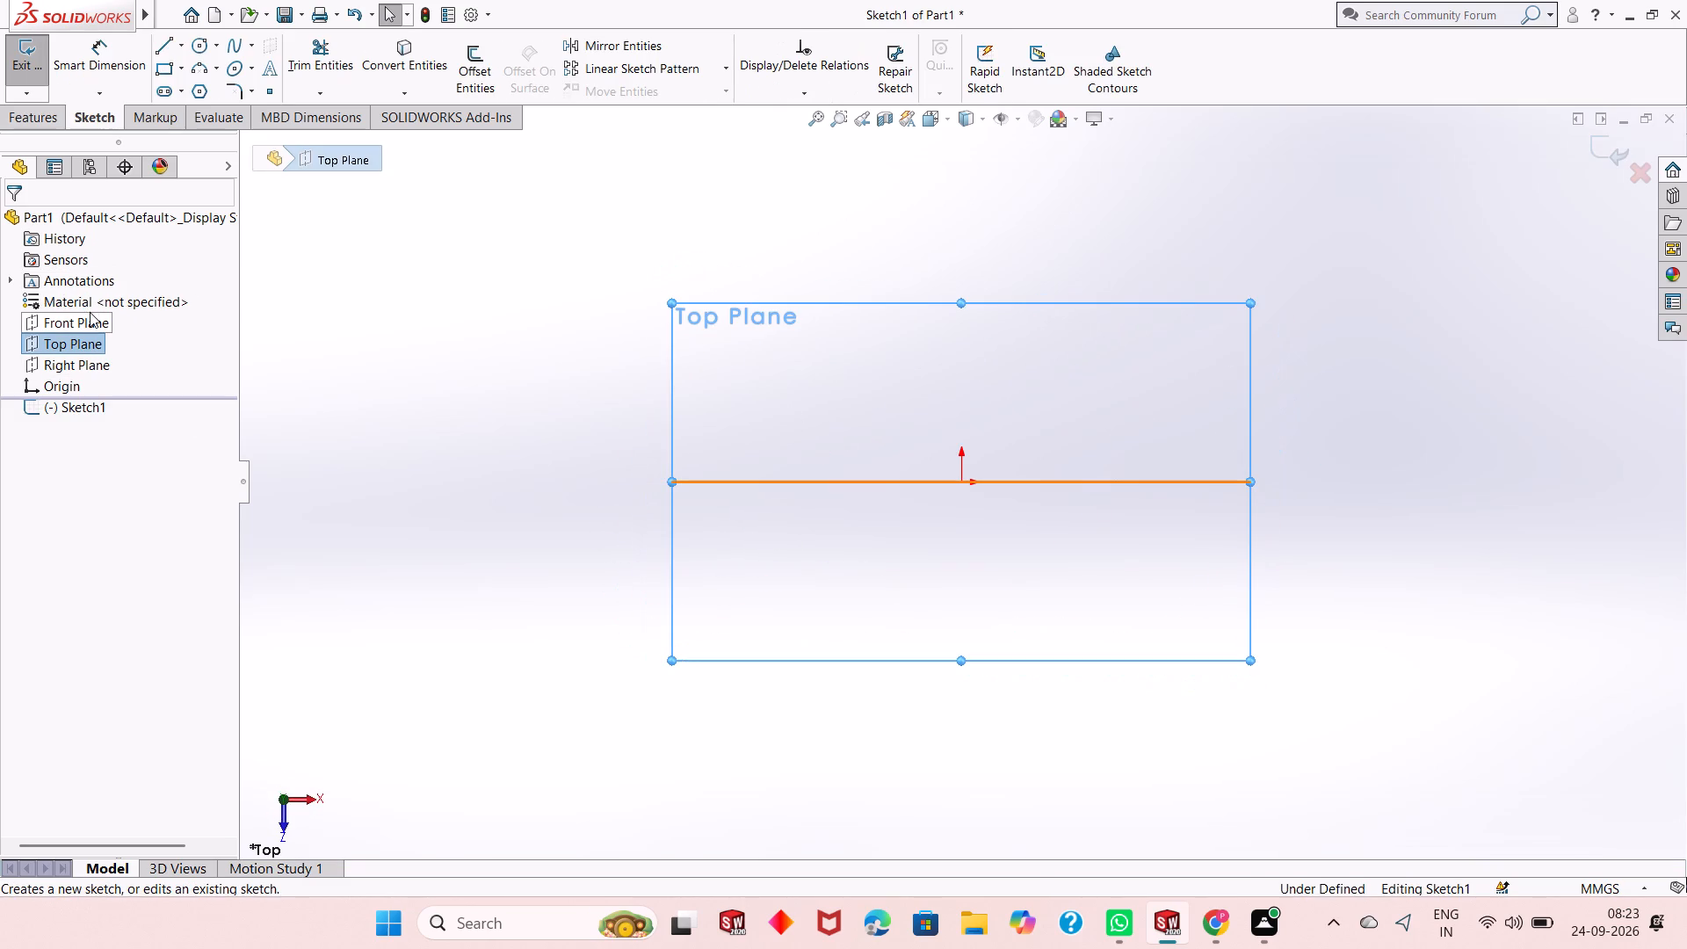
{"action": "left_click", "coordinate": [197, 50]}
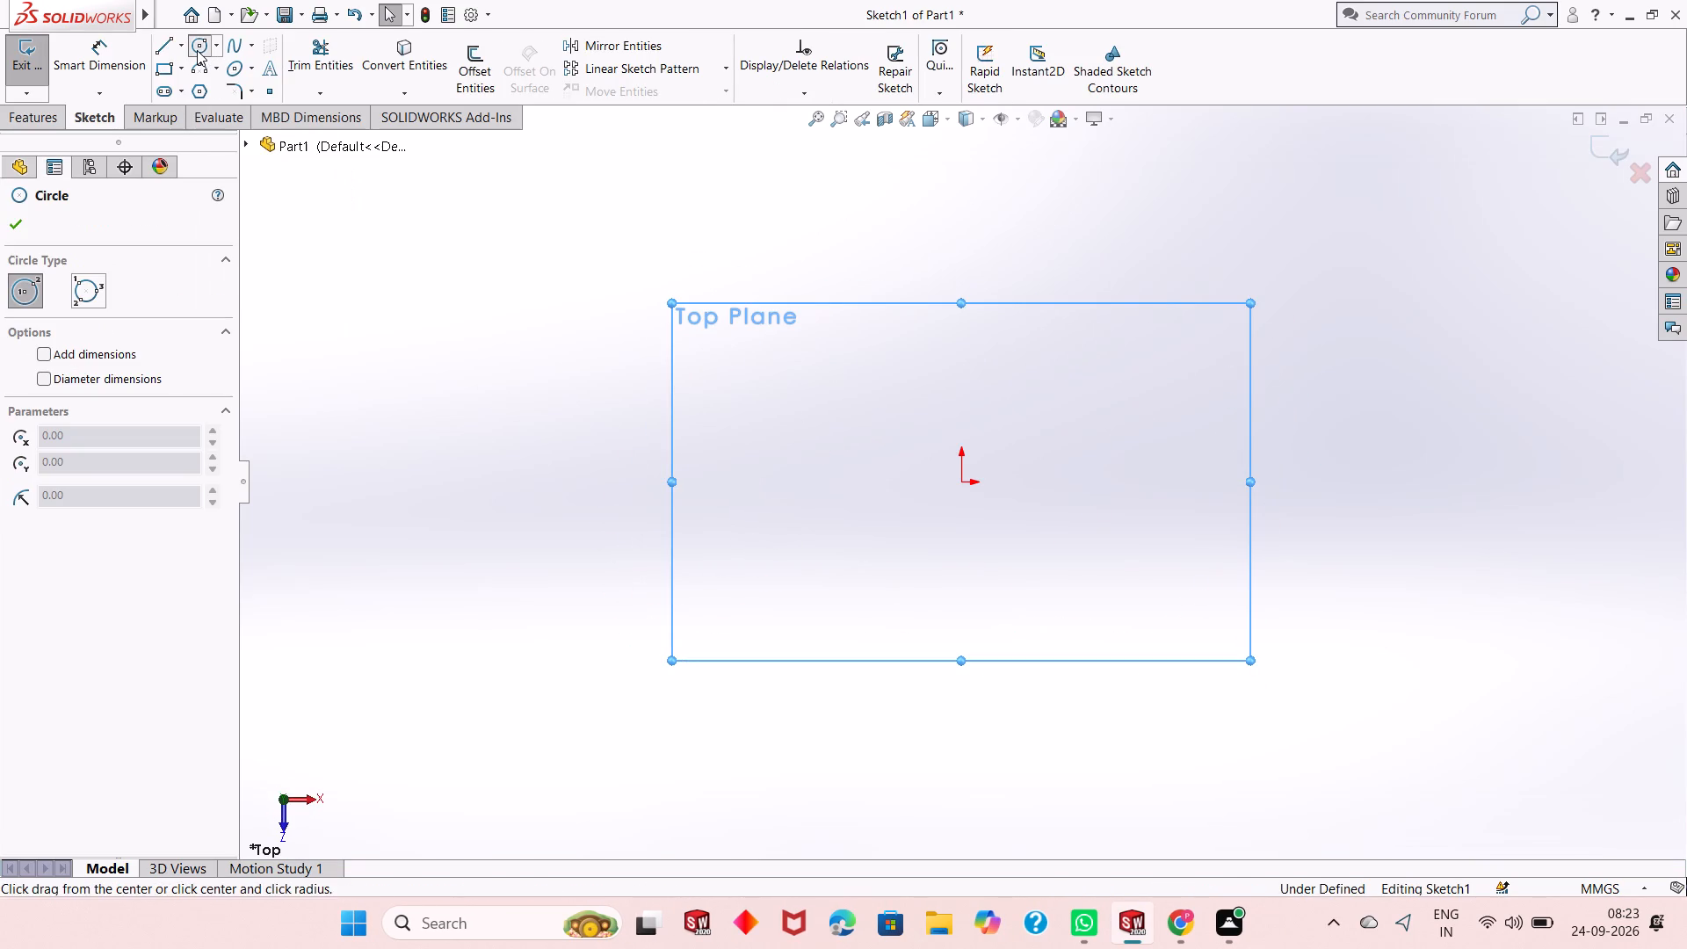
{"action": "left_click", "coordinate": [960, 480]}
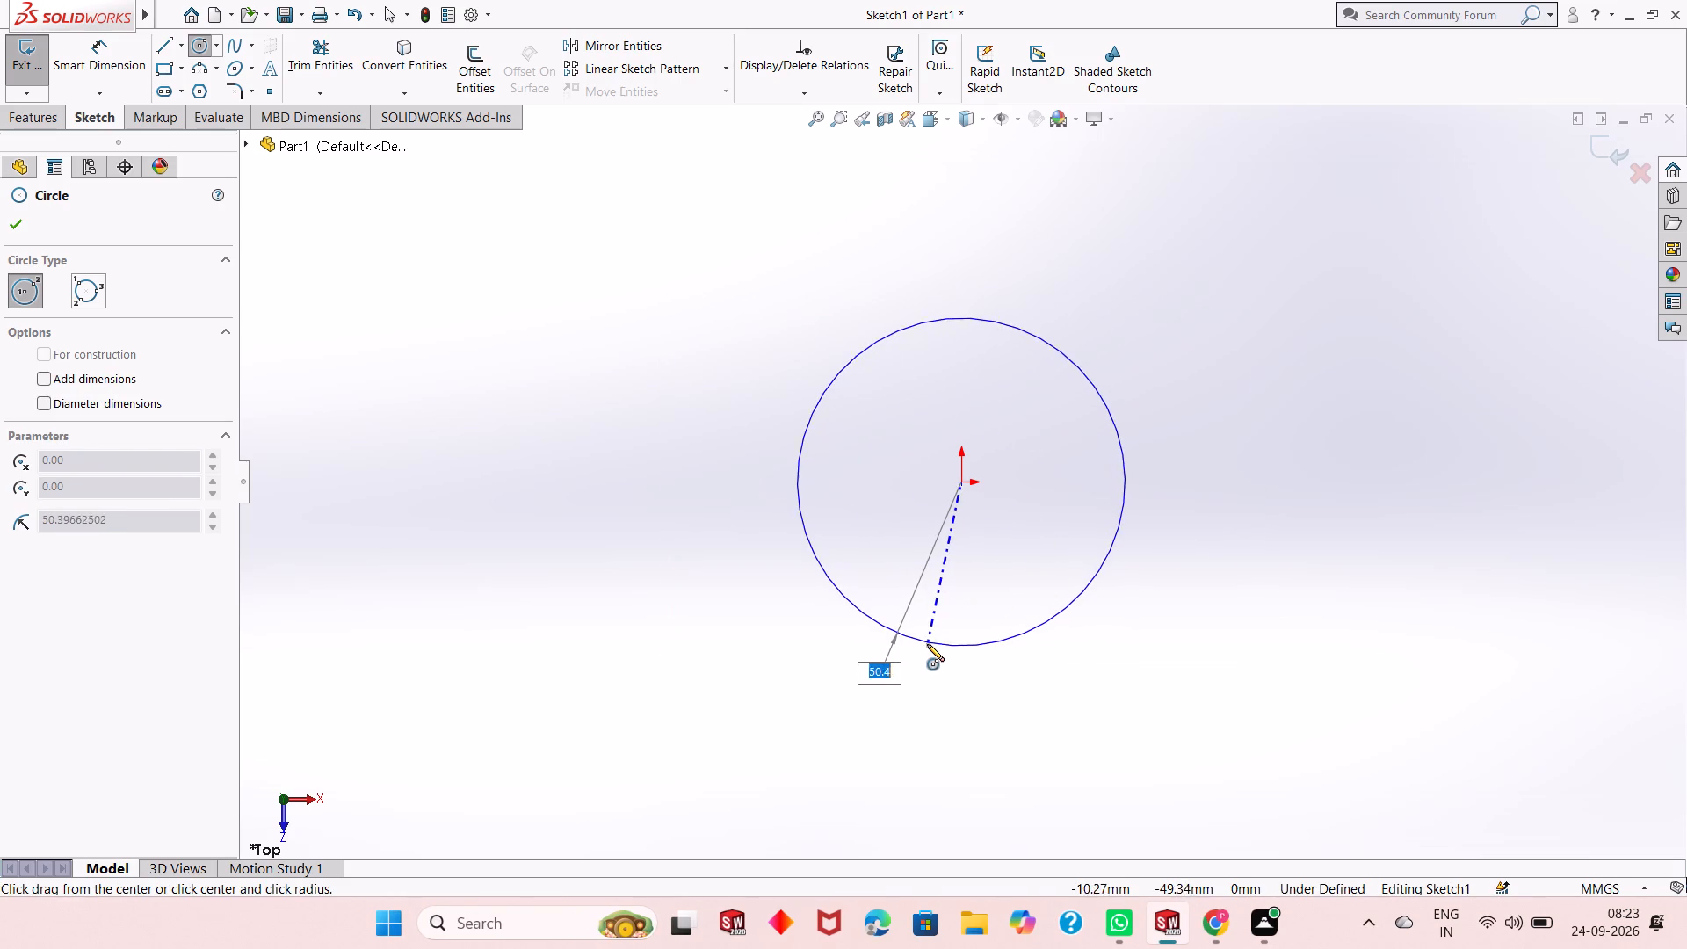
{"action": "left_click", "coordinate": [925, 647]}
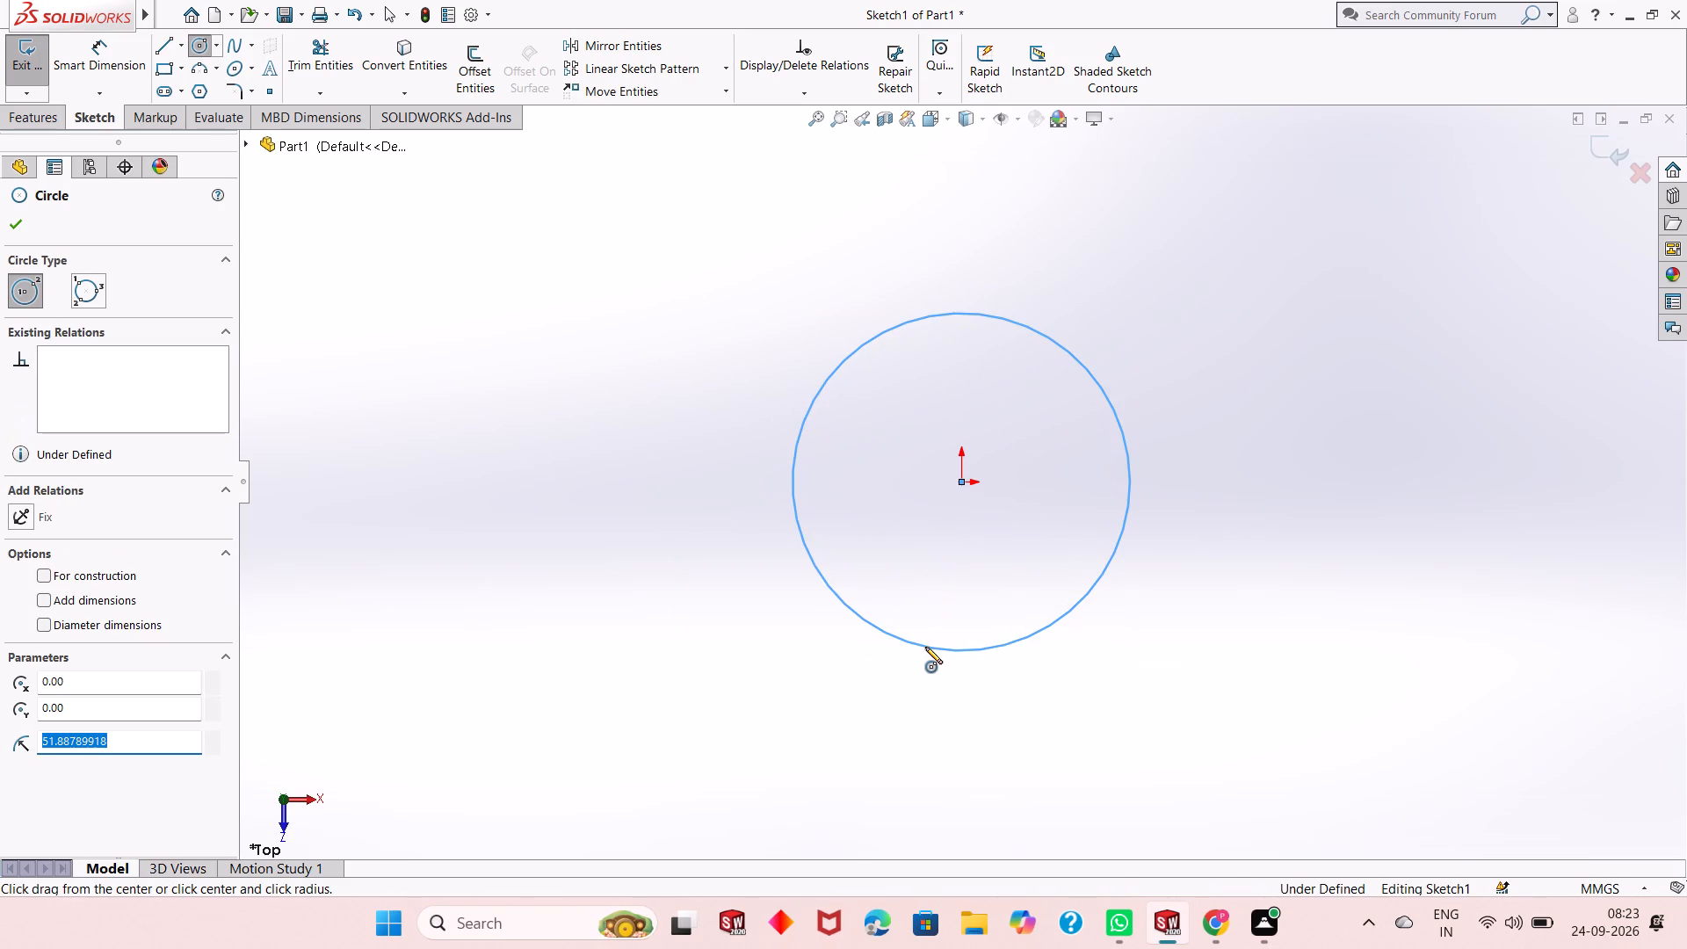
{"action": "right_click", "coordinate": [619, 578]}
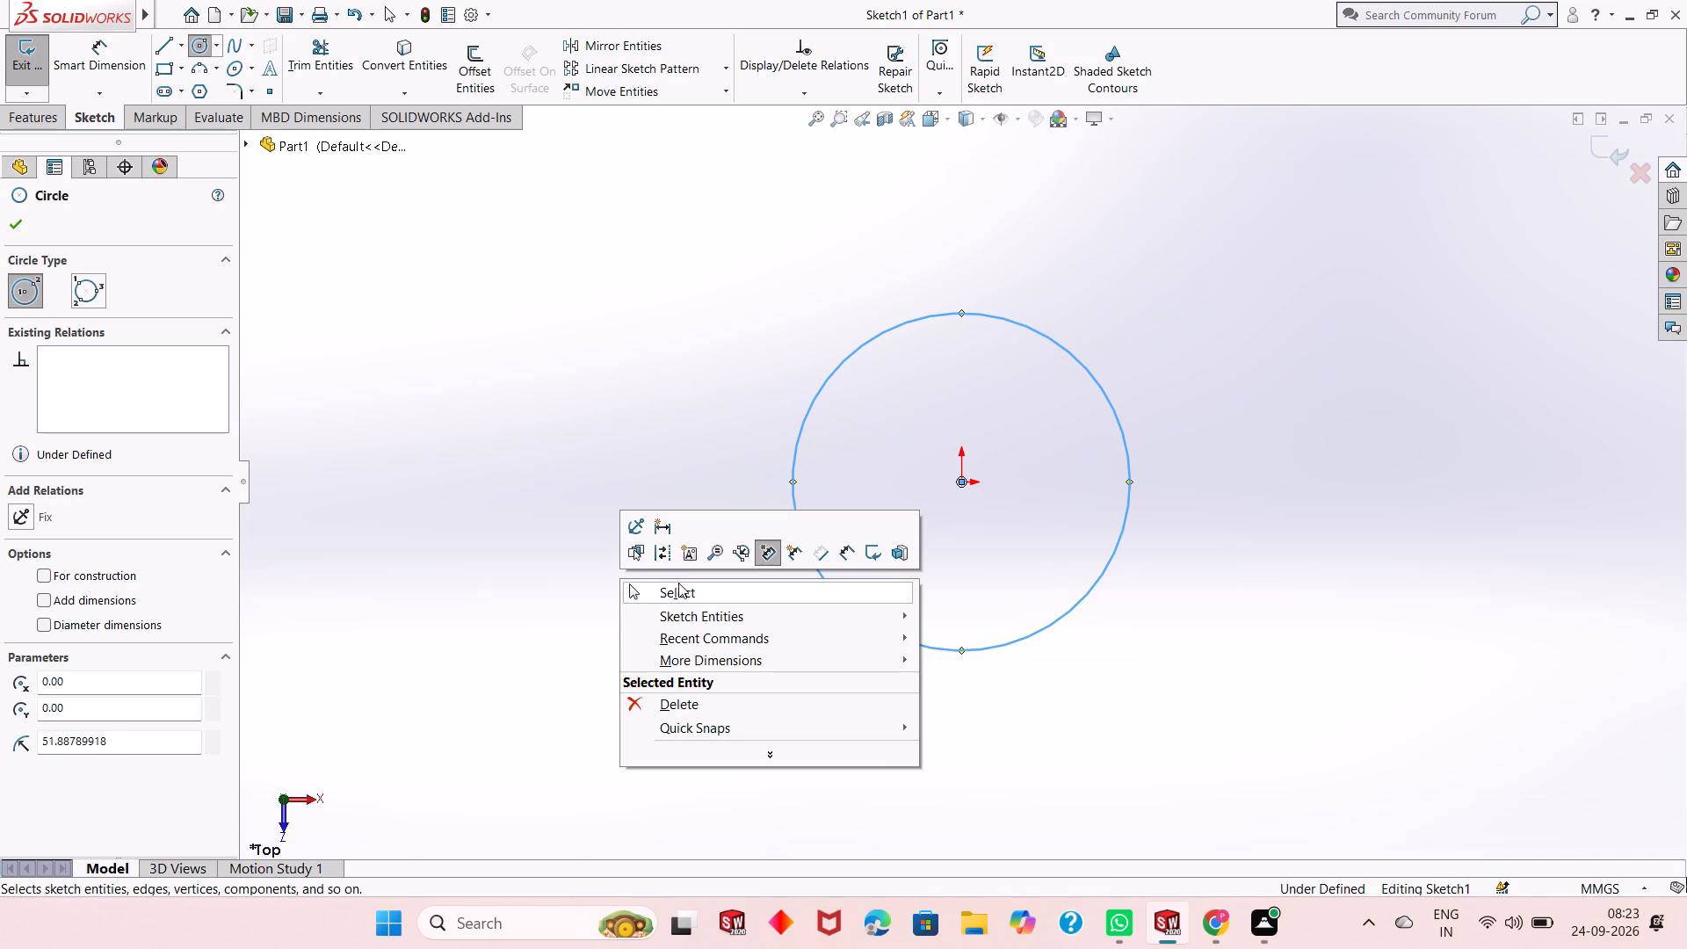
{"action": "left_click", "coordinate": [688, 585]}
Dimension the circle's diameter to 50 mm with Smart Dimension.
{"action": "scroll", "coordinate": [1126, 415], "scroll_direction": "down", "scroll_amount": 2}
{"action": "scroll", "coordinate": [768, 541], "scroll_direction": "up", "scroll_amount": 1}
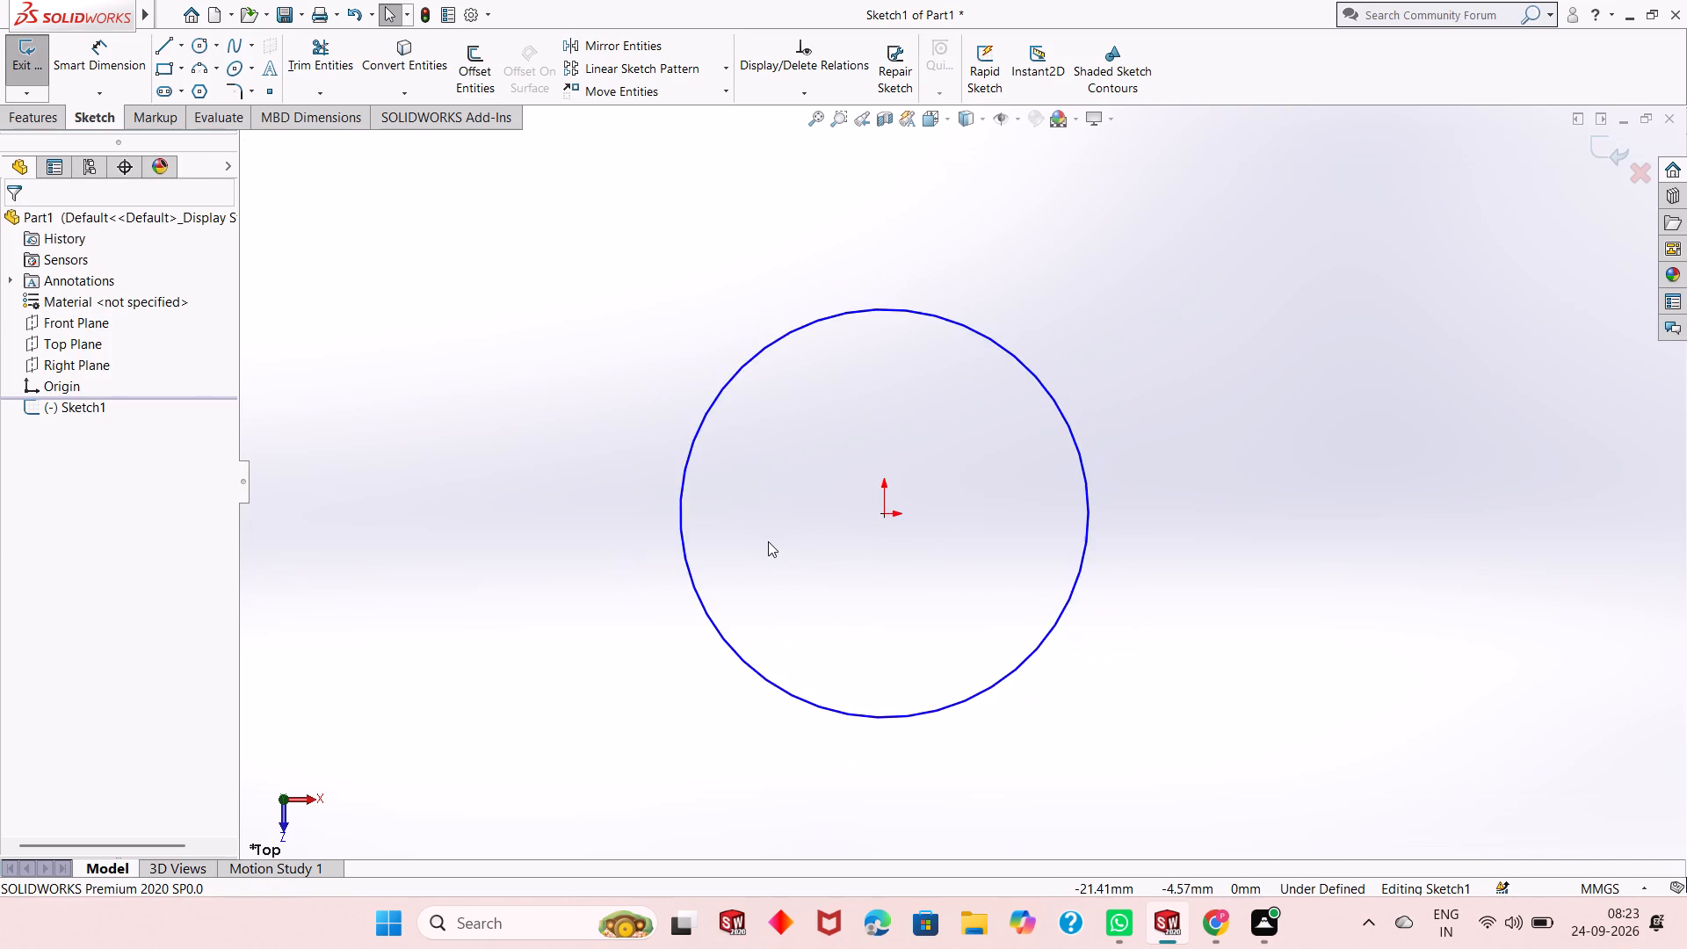
{"action": "scroll", "coordinate": [768, 541], "scroll_direction": "up", "scroll_amount": 1}
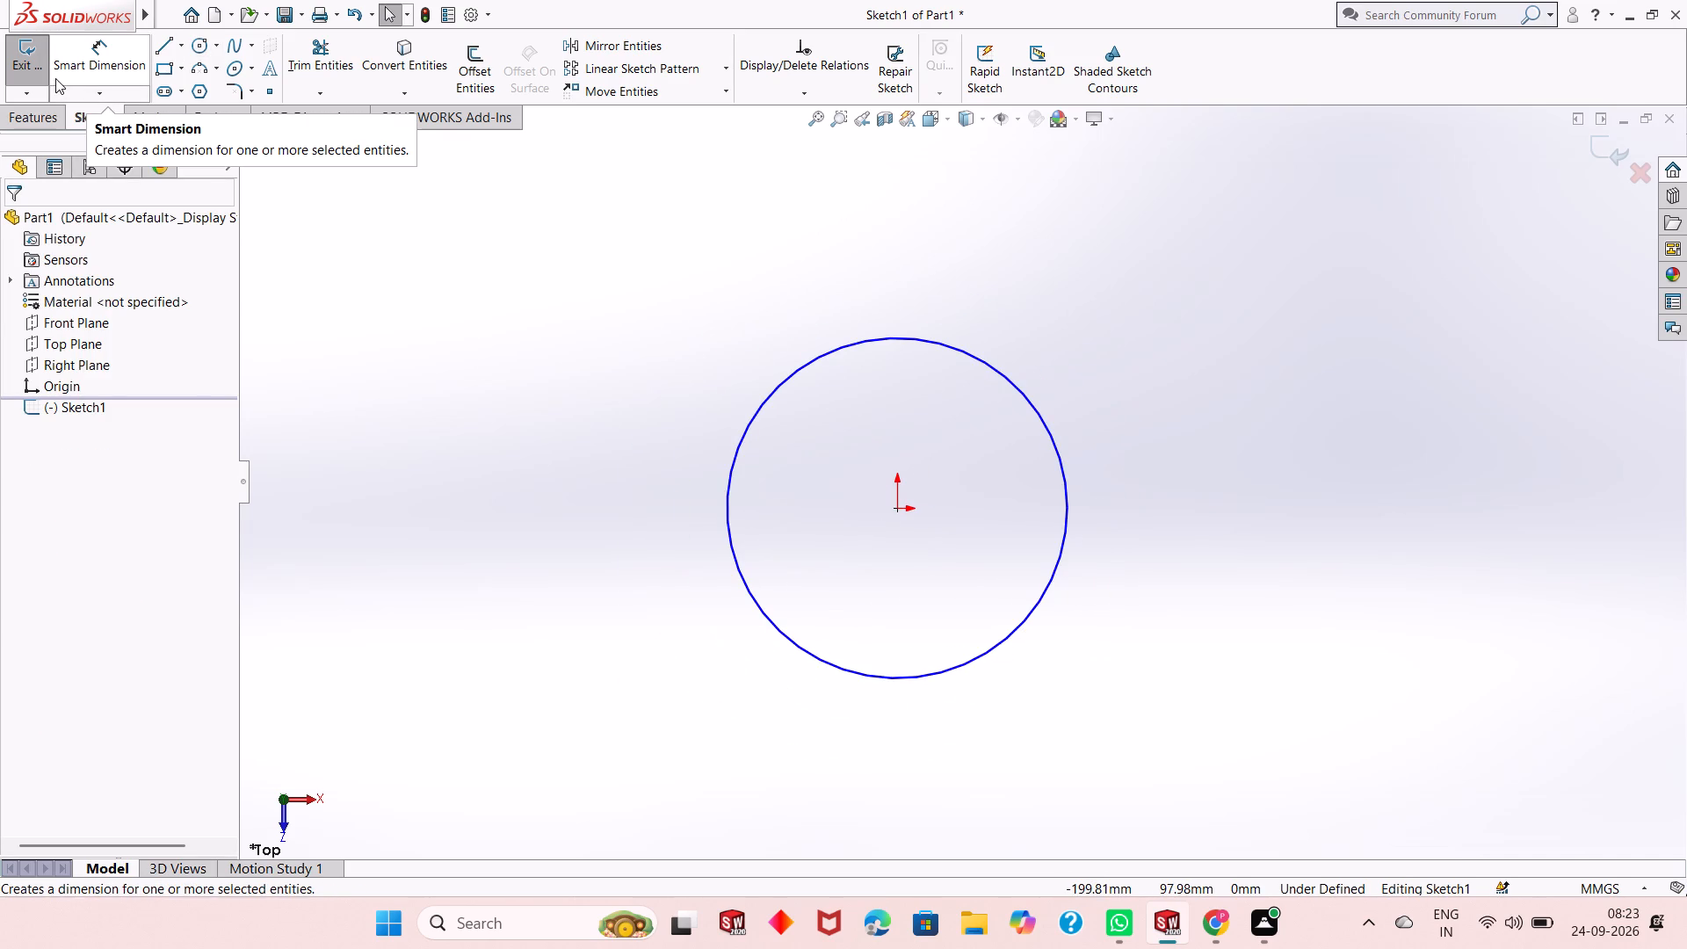
{"action": "left_click", "coordinate": [77, 64]}
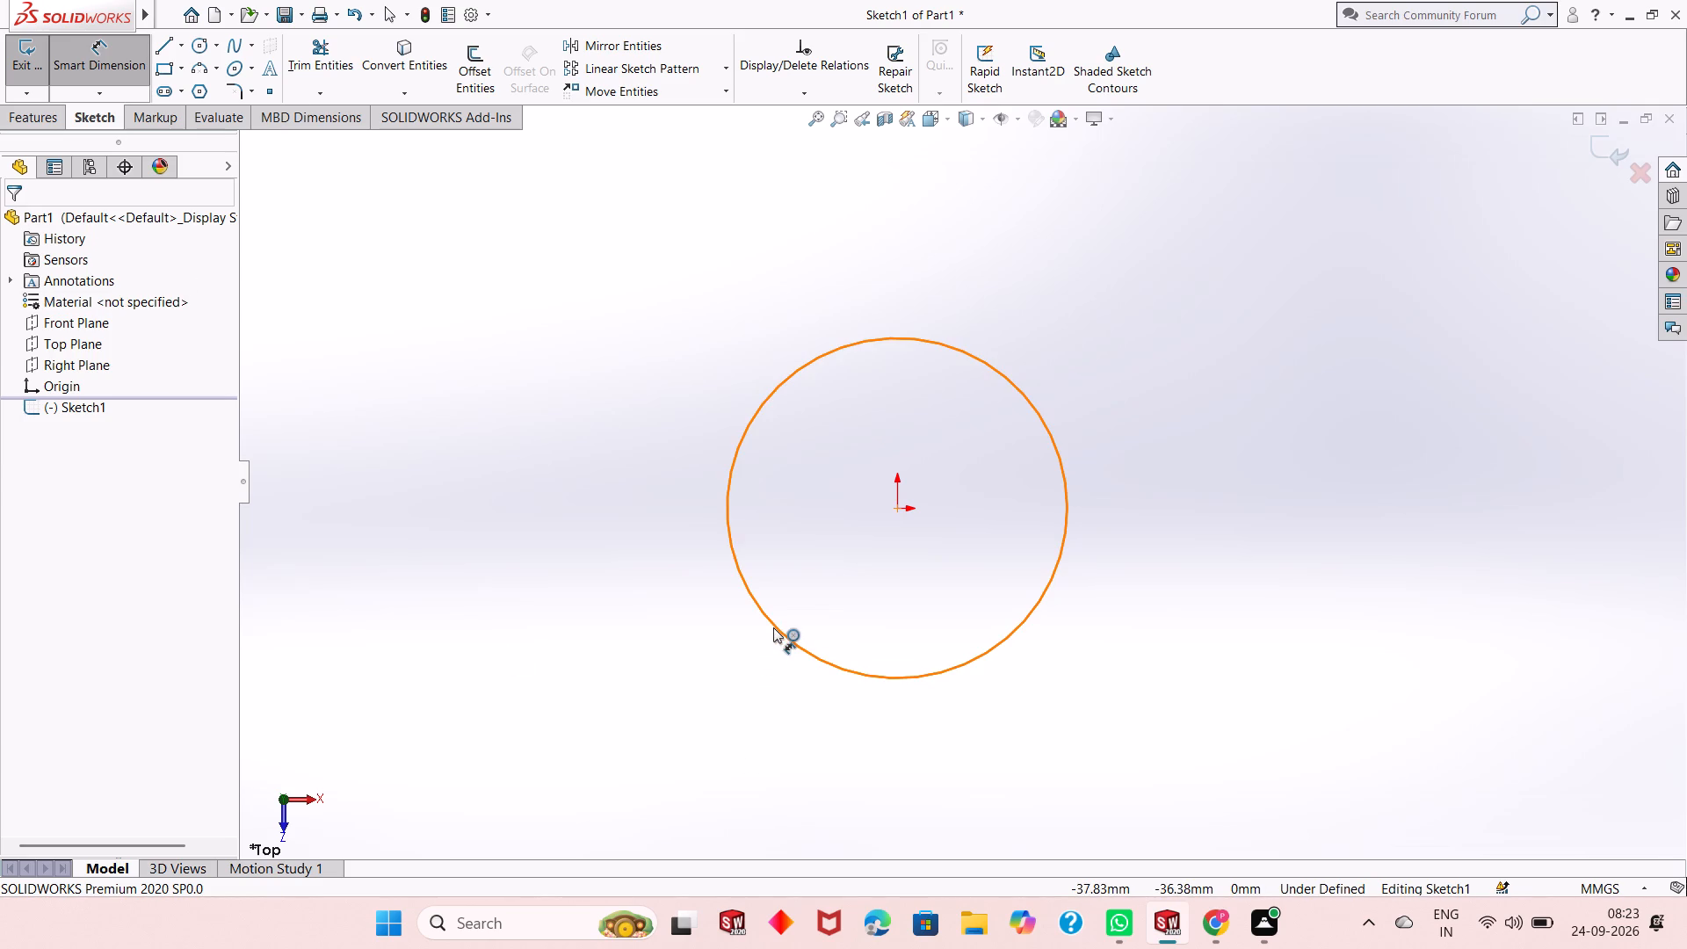
{"action": "left_click", "coordinate": [773, 627]}
{"action": "left_click", "coordinate": [597, 781]}
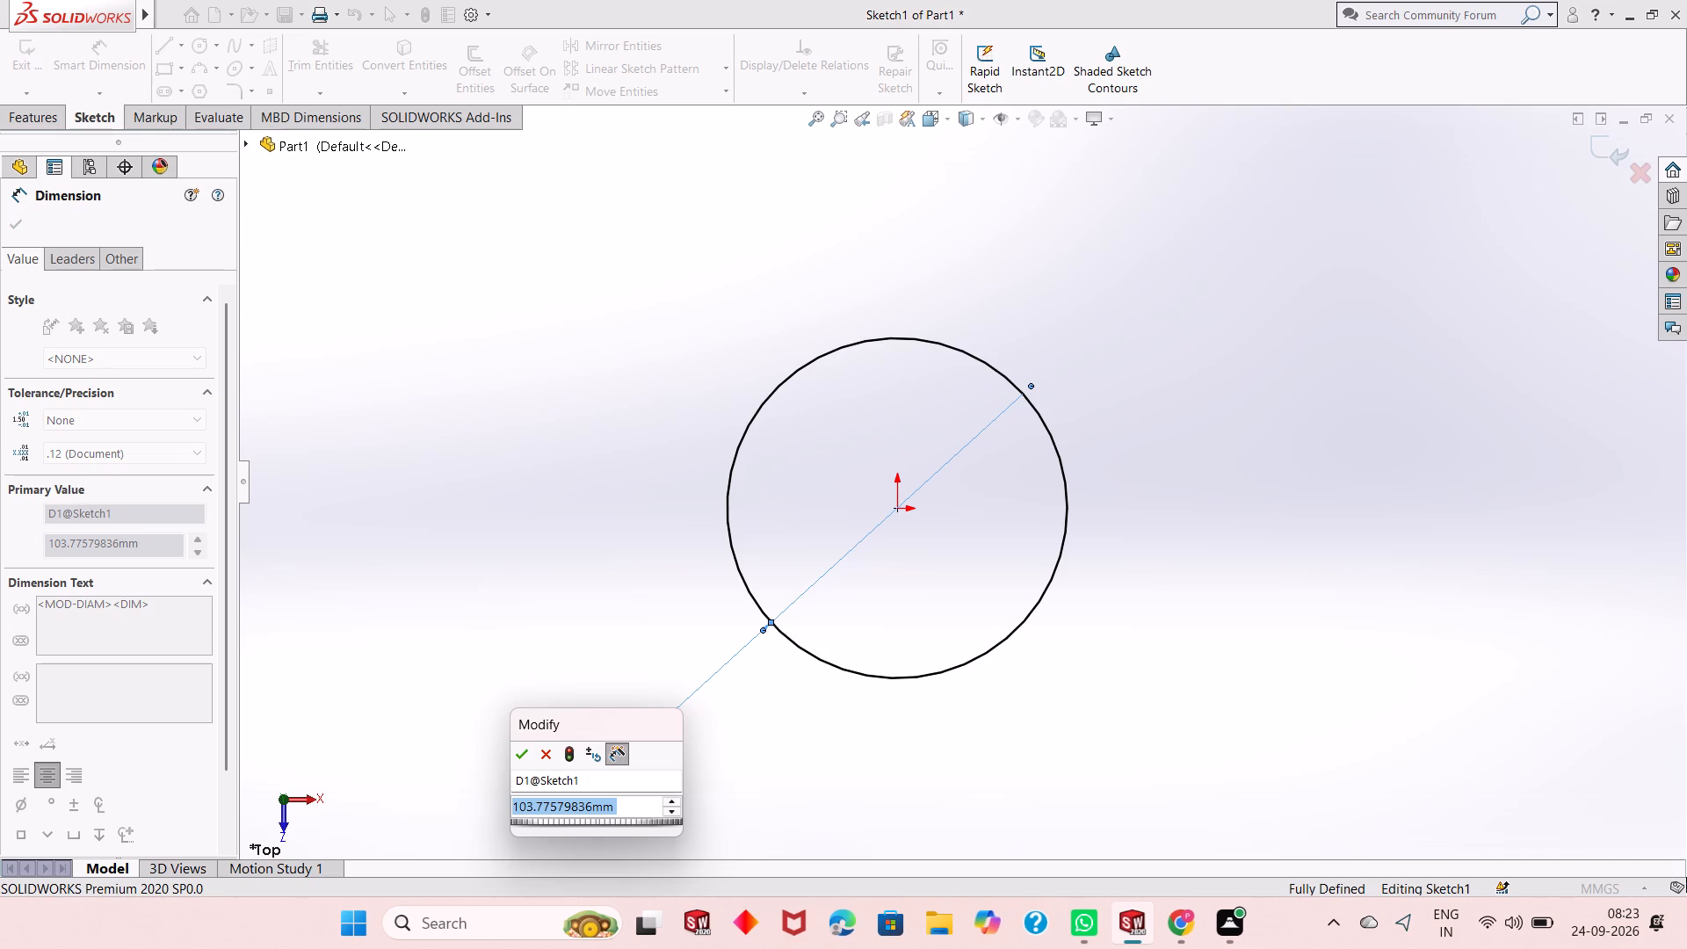
{"action": "type", "text": "50"}
{"action": "key", "text": "Return"}
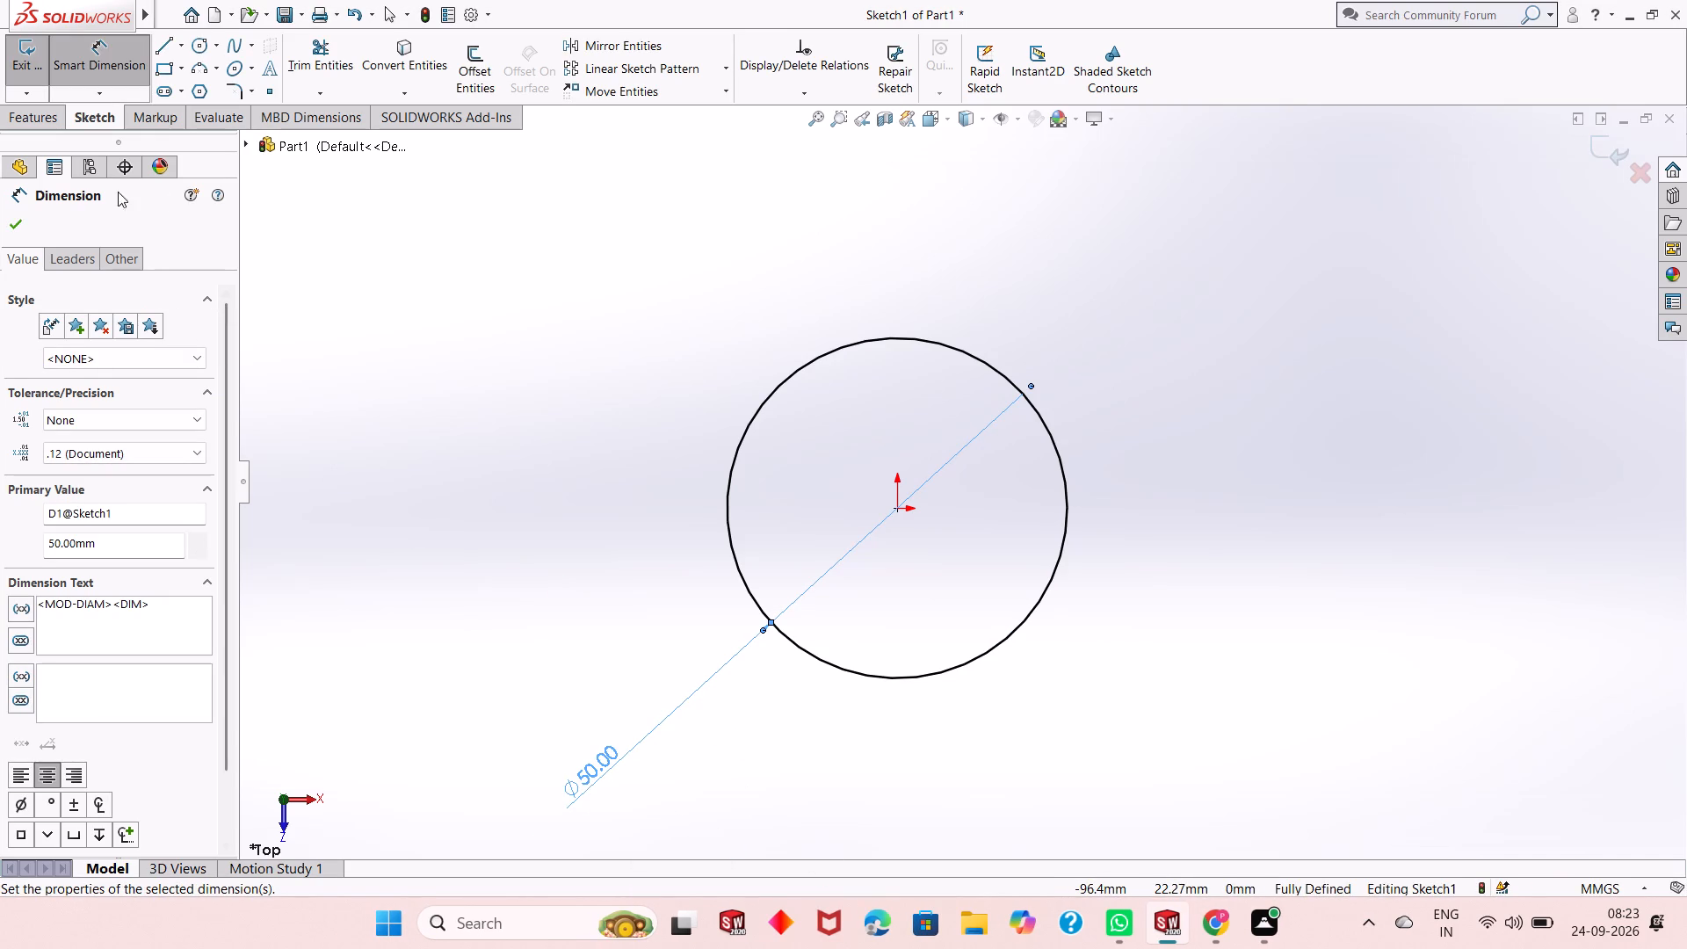
{"action": "left_click", "coordinate": [24, 228]}
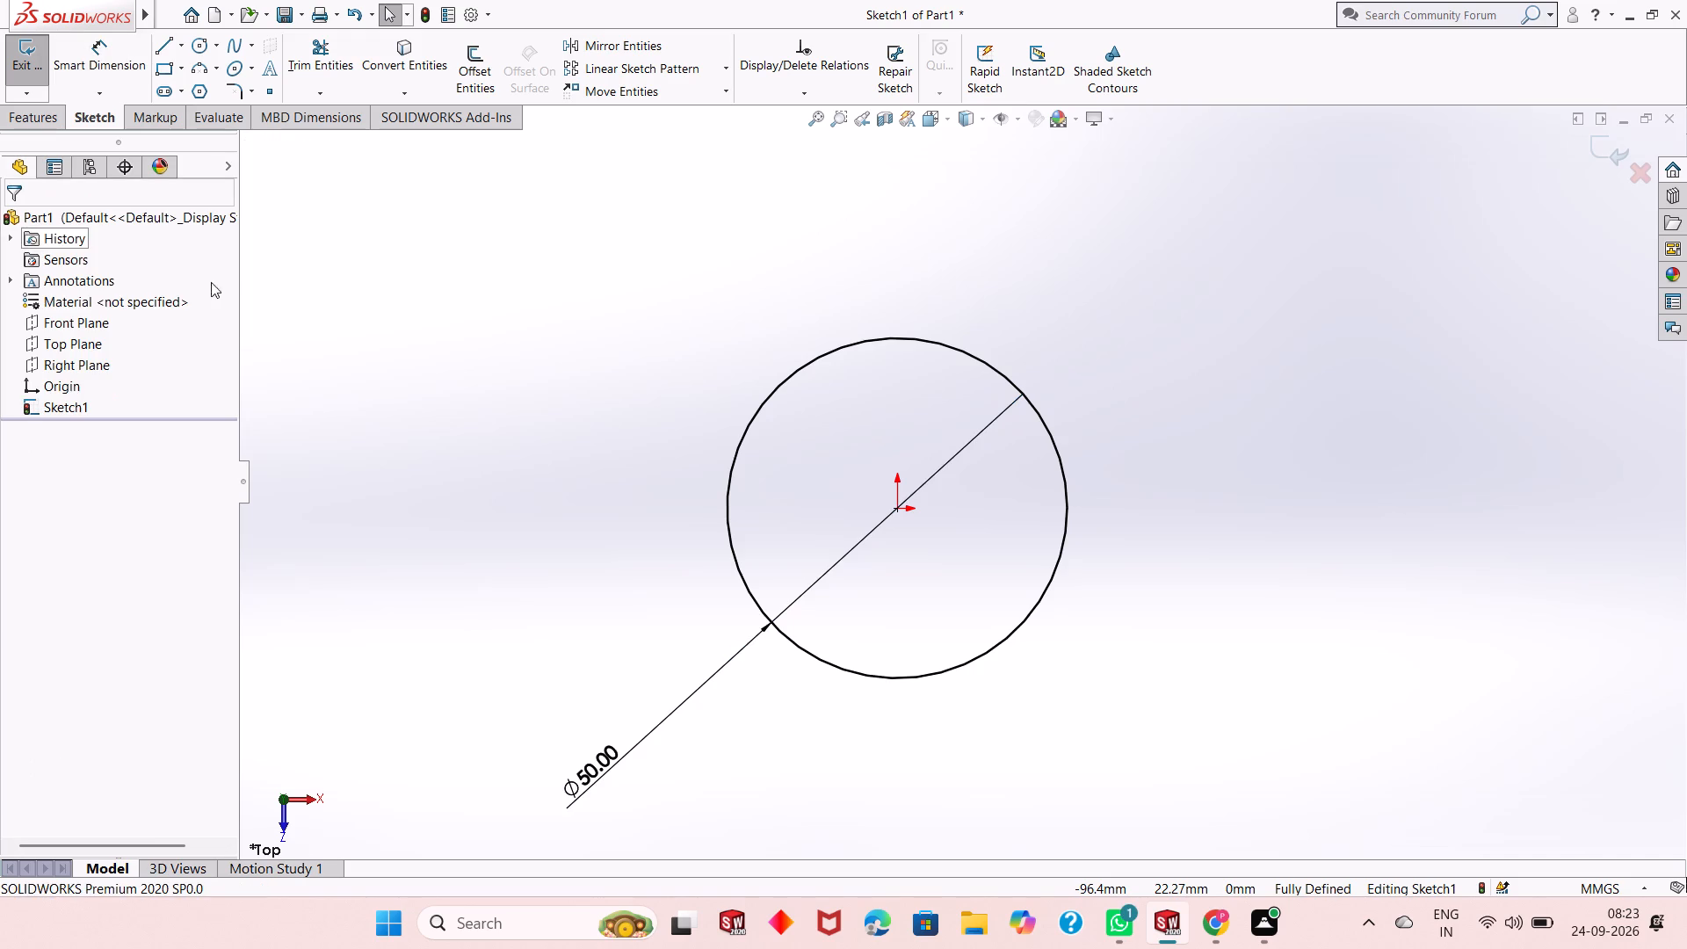
{"action": "left_click", "coordinate": [632, 392]}
Extrude the 50 mm circle as a blind boss with a depth of 8 mm.
{"action": "scroll", "coordinate": [1025, 461], "scroll_direction": "down", "scroll_amount": 1}
{"action": "scroll", "coordinate": [1025, 461], "scroll_direction": "up", "scroll_amount": 1}
{"action": "scroll", "coordinate": [958, 465], "scroll_direction": "down", "scroll_amount": 1}
{"action": "scroll", "coordinate": [942, 475], "scroll_direction": "up", "scroll_amount": 1}
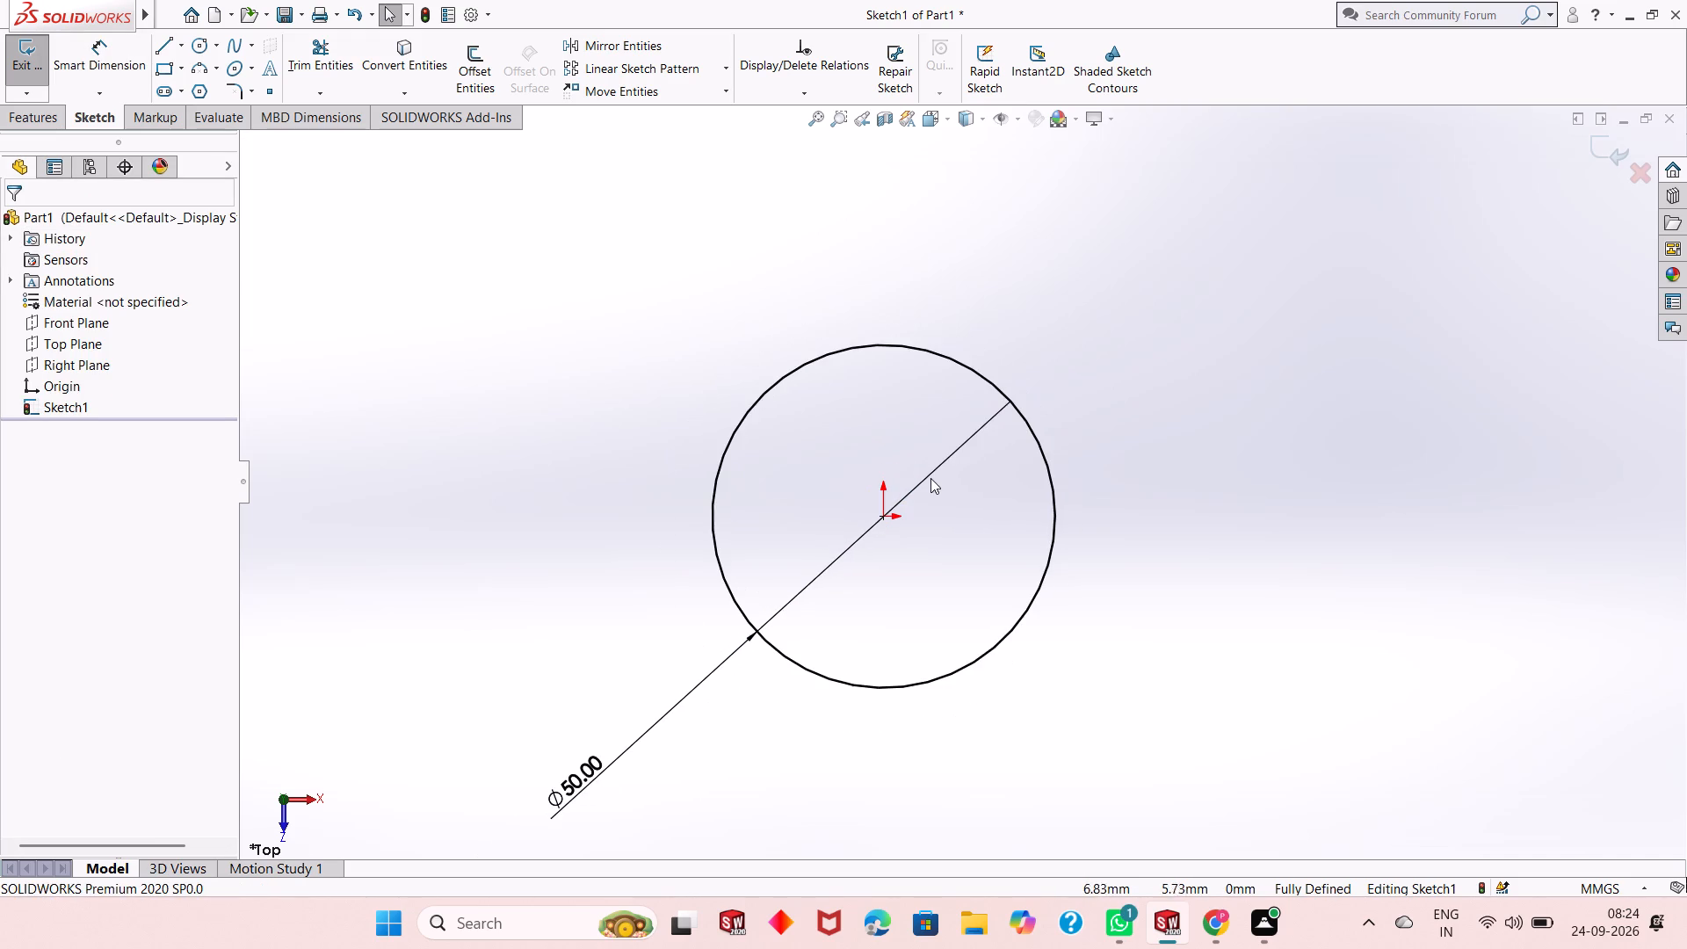
{"action": "left_click", "coordinate": [34, 120]}
{"action": "left_click", "coordinate": [41, 91]}
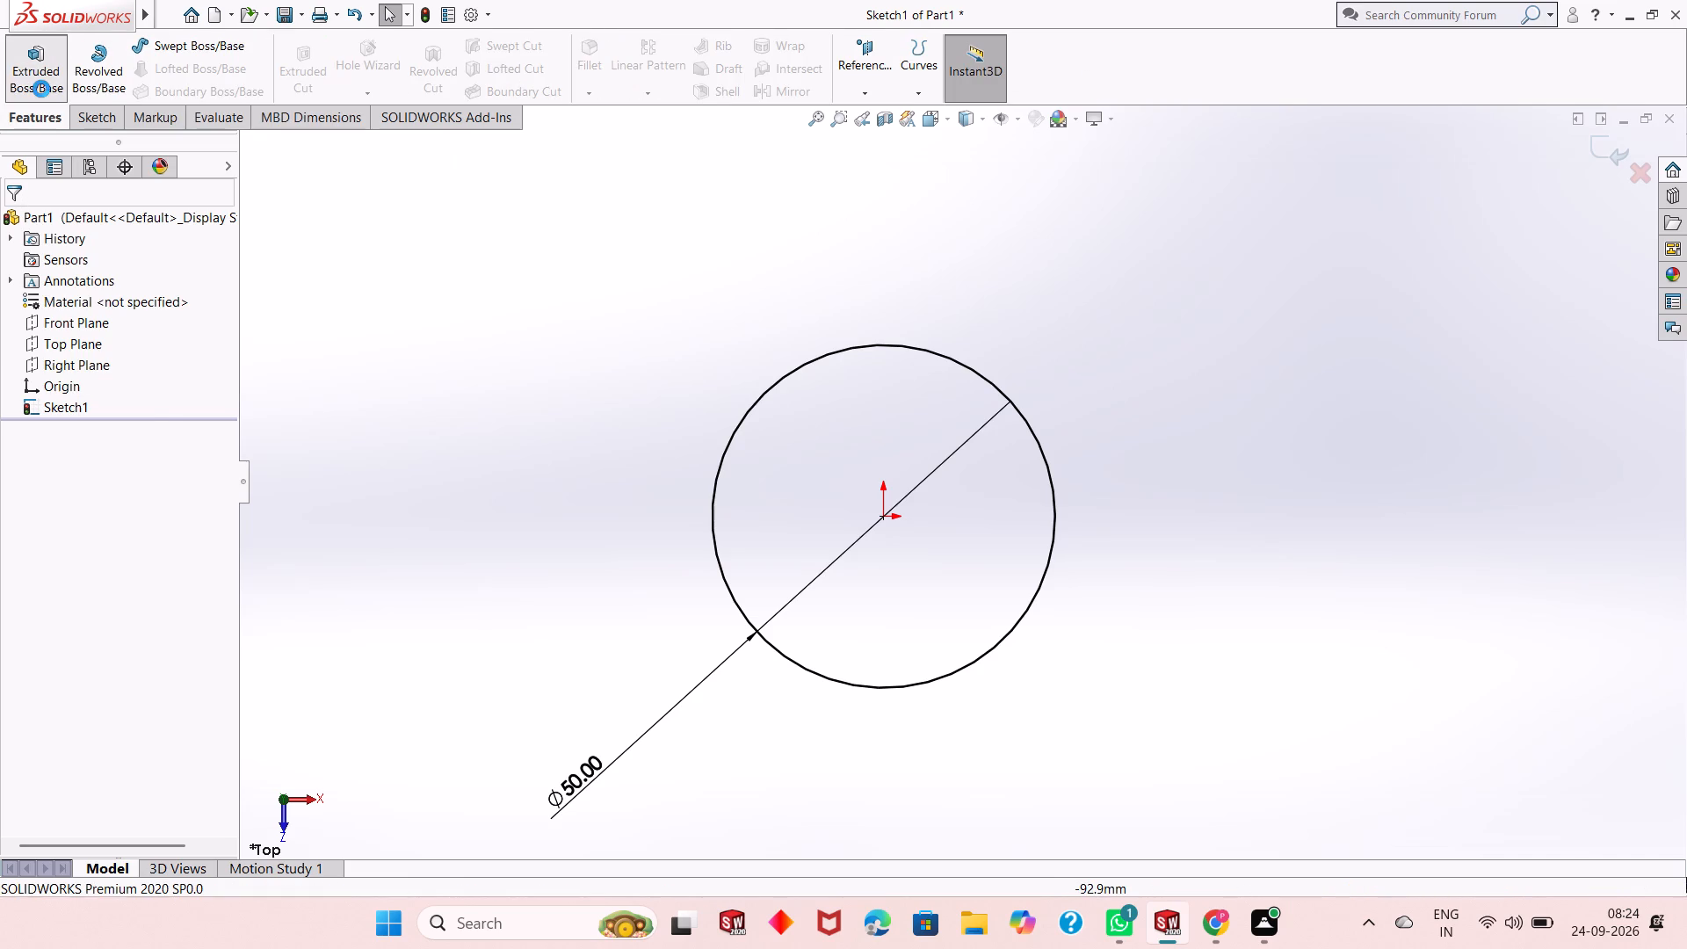
{"action": "scroll", "coordinate": [1327, 337], "scroll_direction": "up", "scroll_amount": 2}
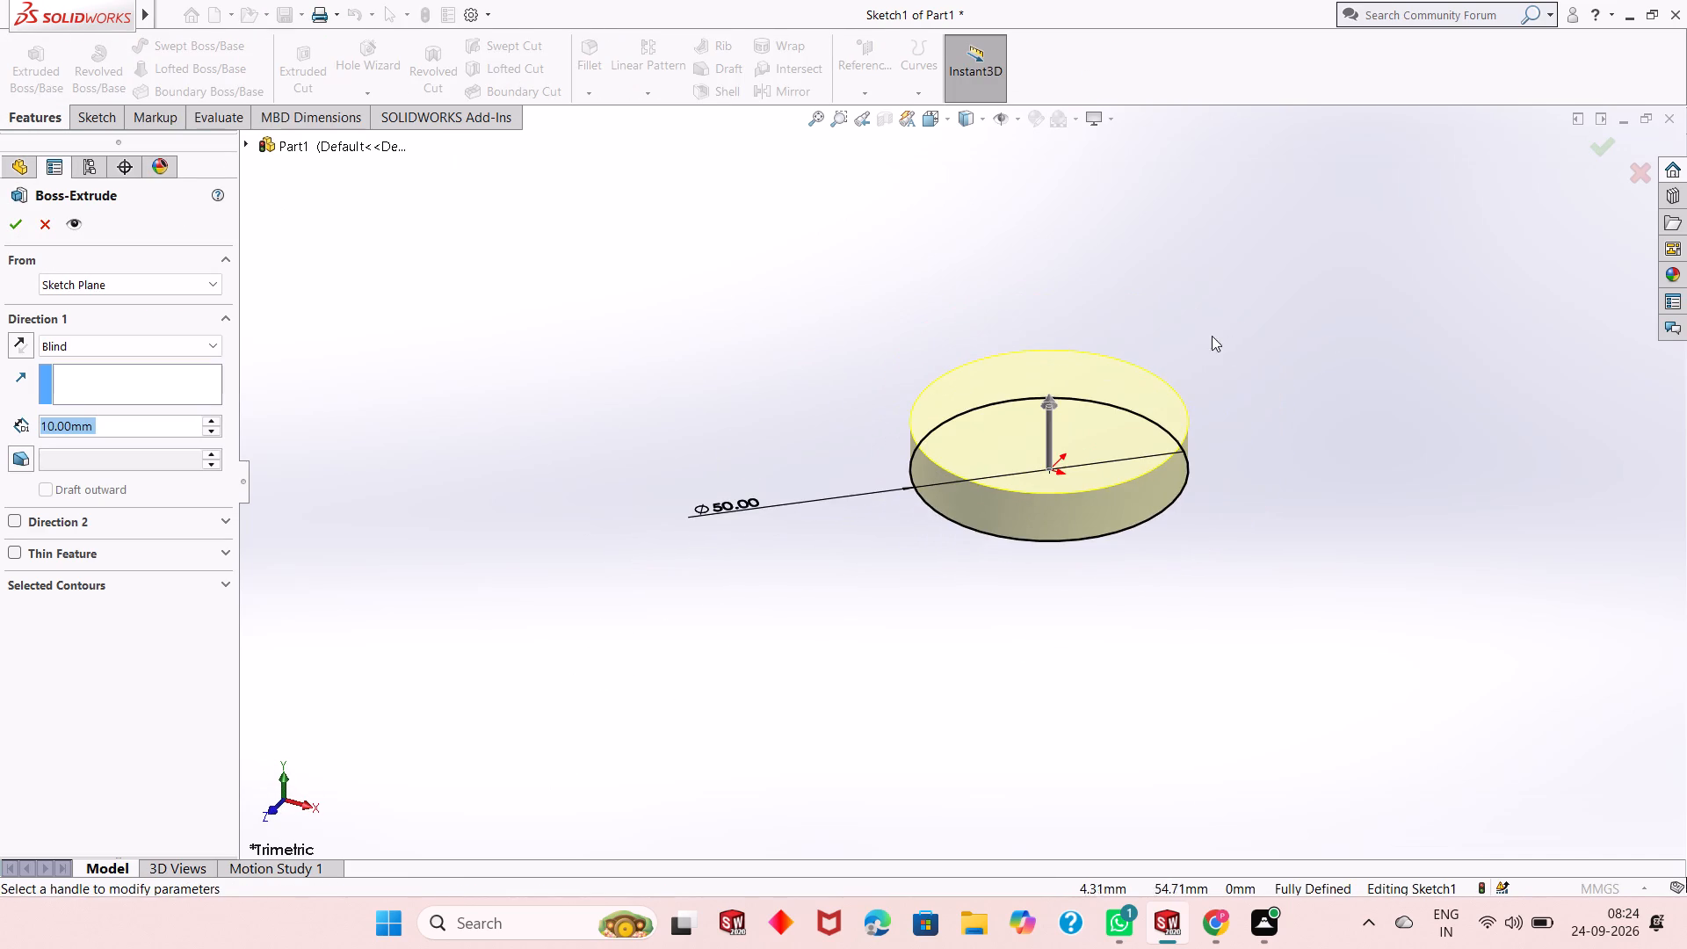
{"action": "scroll", "coordinate": [1210, 336], "scroll_direction": "down", "scroll_amount": 2}
{"action": "scroll", "coordinate": [996, 489], "scroll_direction": "up", "scroll_amount": 1}
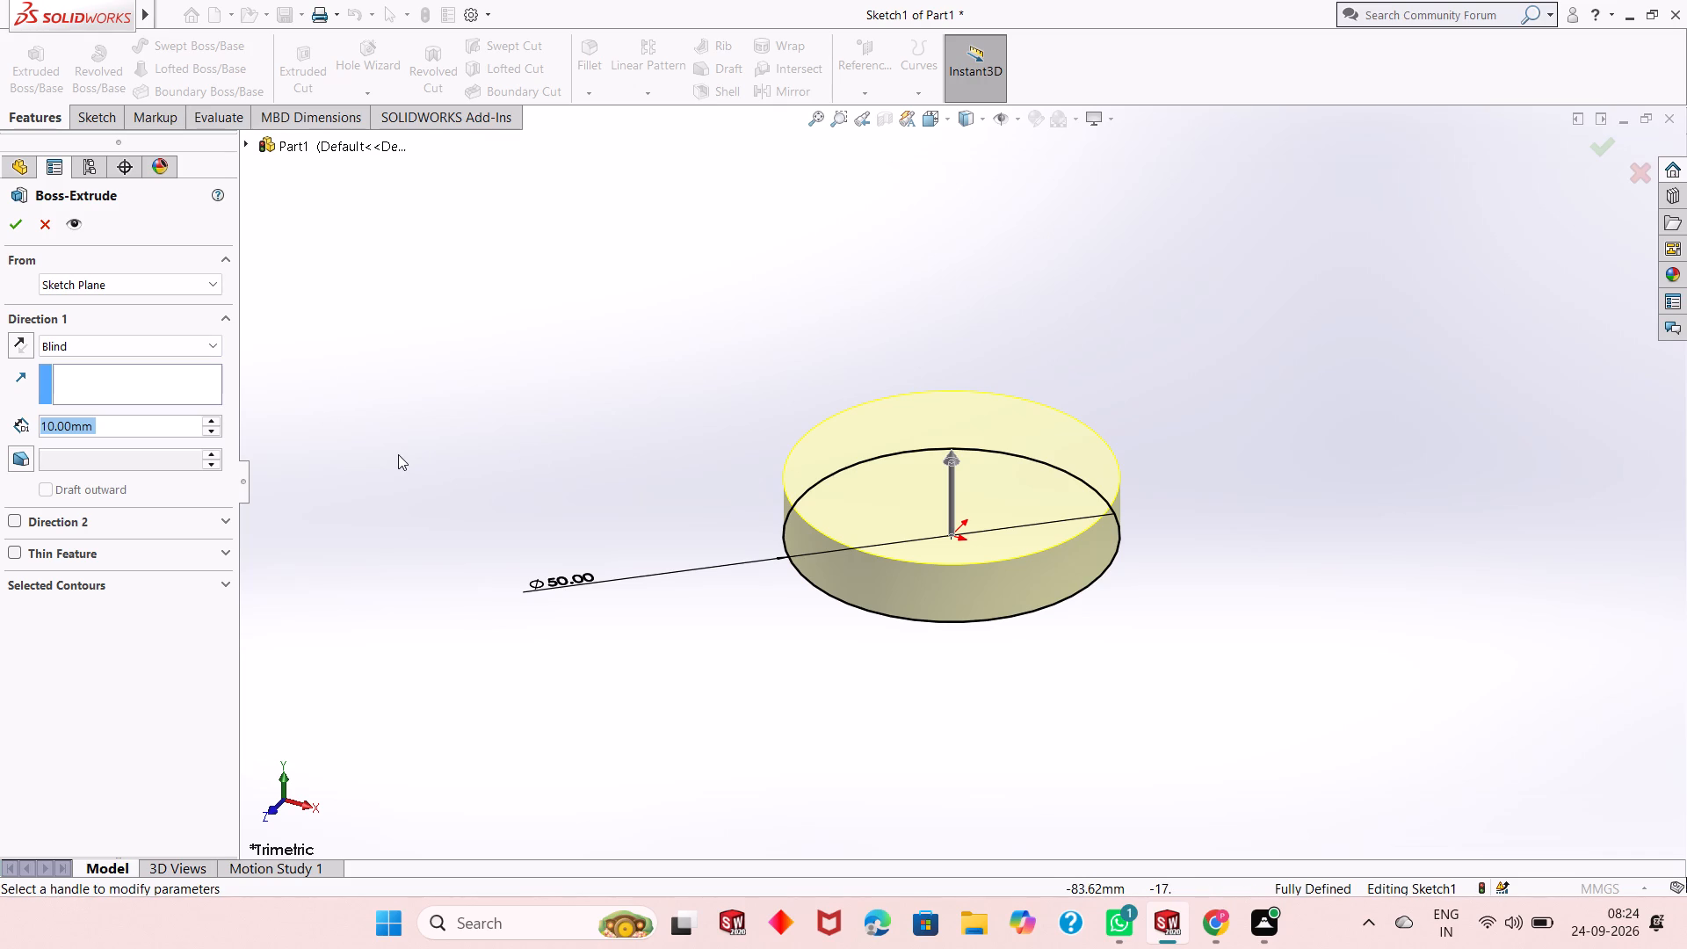
{"action": "key", "text": "8"}
{"action": "key", "text": "Return"}
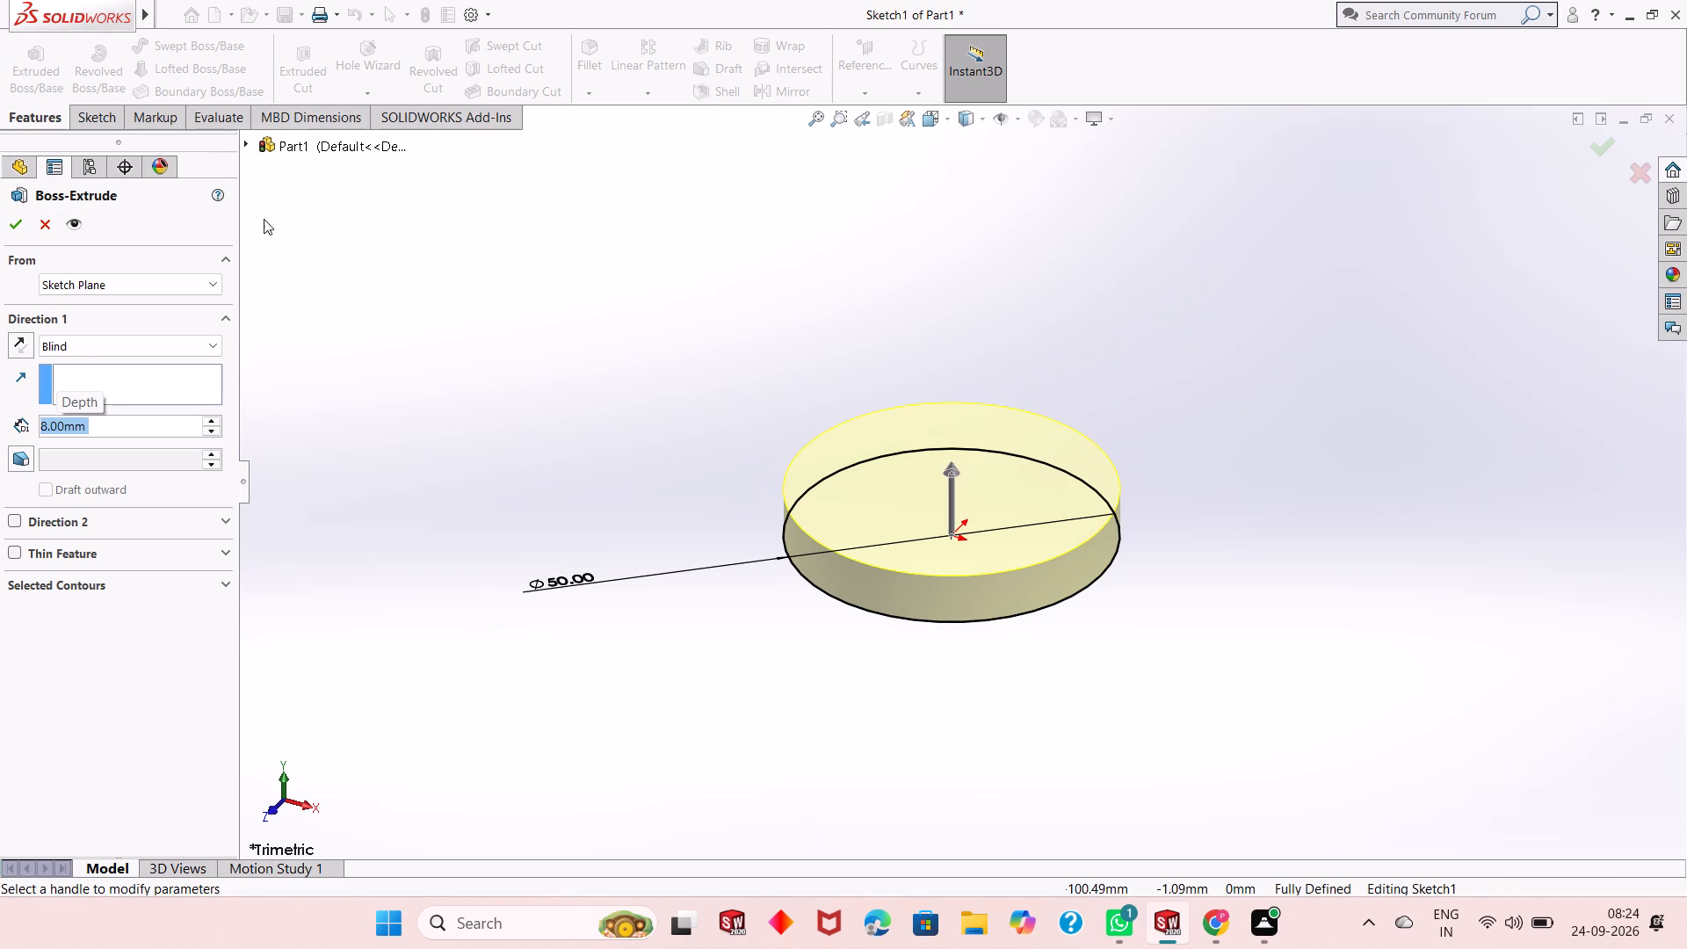
{"action": "left_click", "coordinate": [19, 224]}
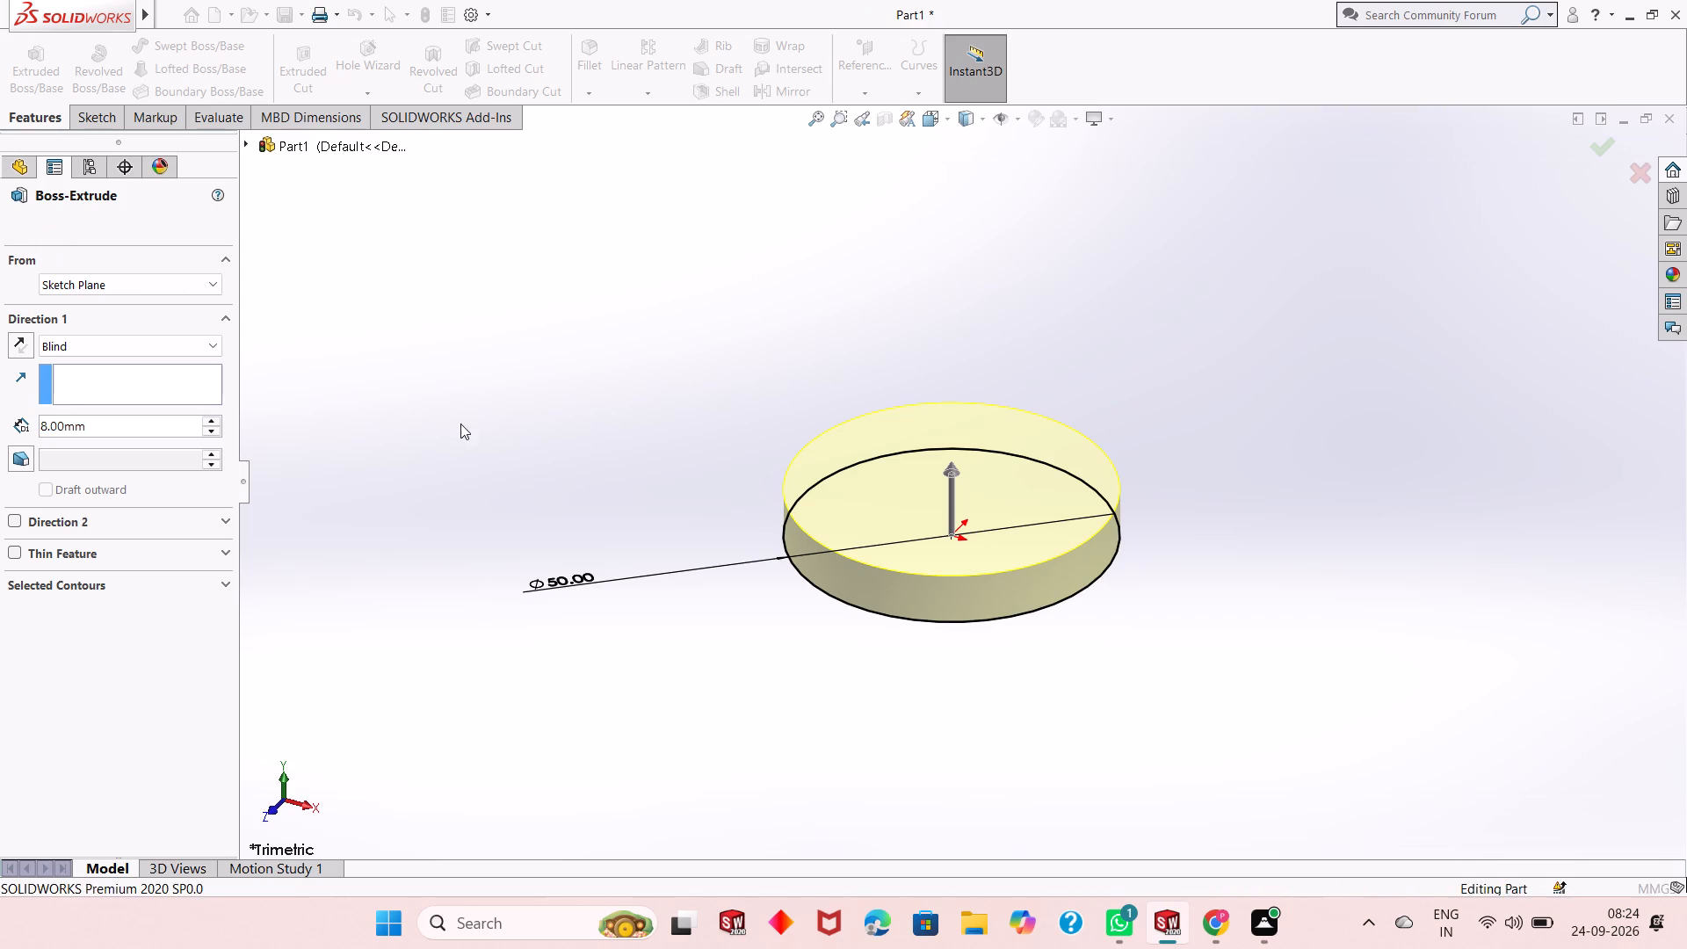
{"action": "left_click", "coordinate": [612, 456]}
Examine the extruded disc from above and from below.
{"action": "scroll", "coordinate": [979, 471], "scroll_direction": "down", "scroll_amount": 3}
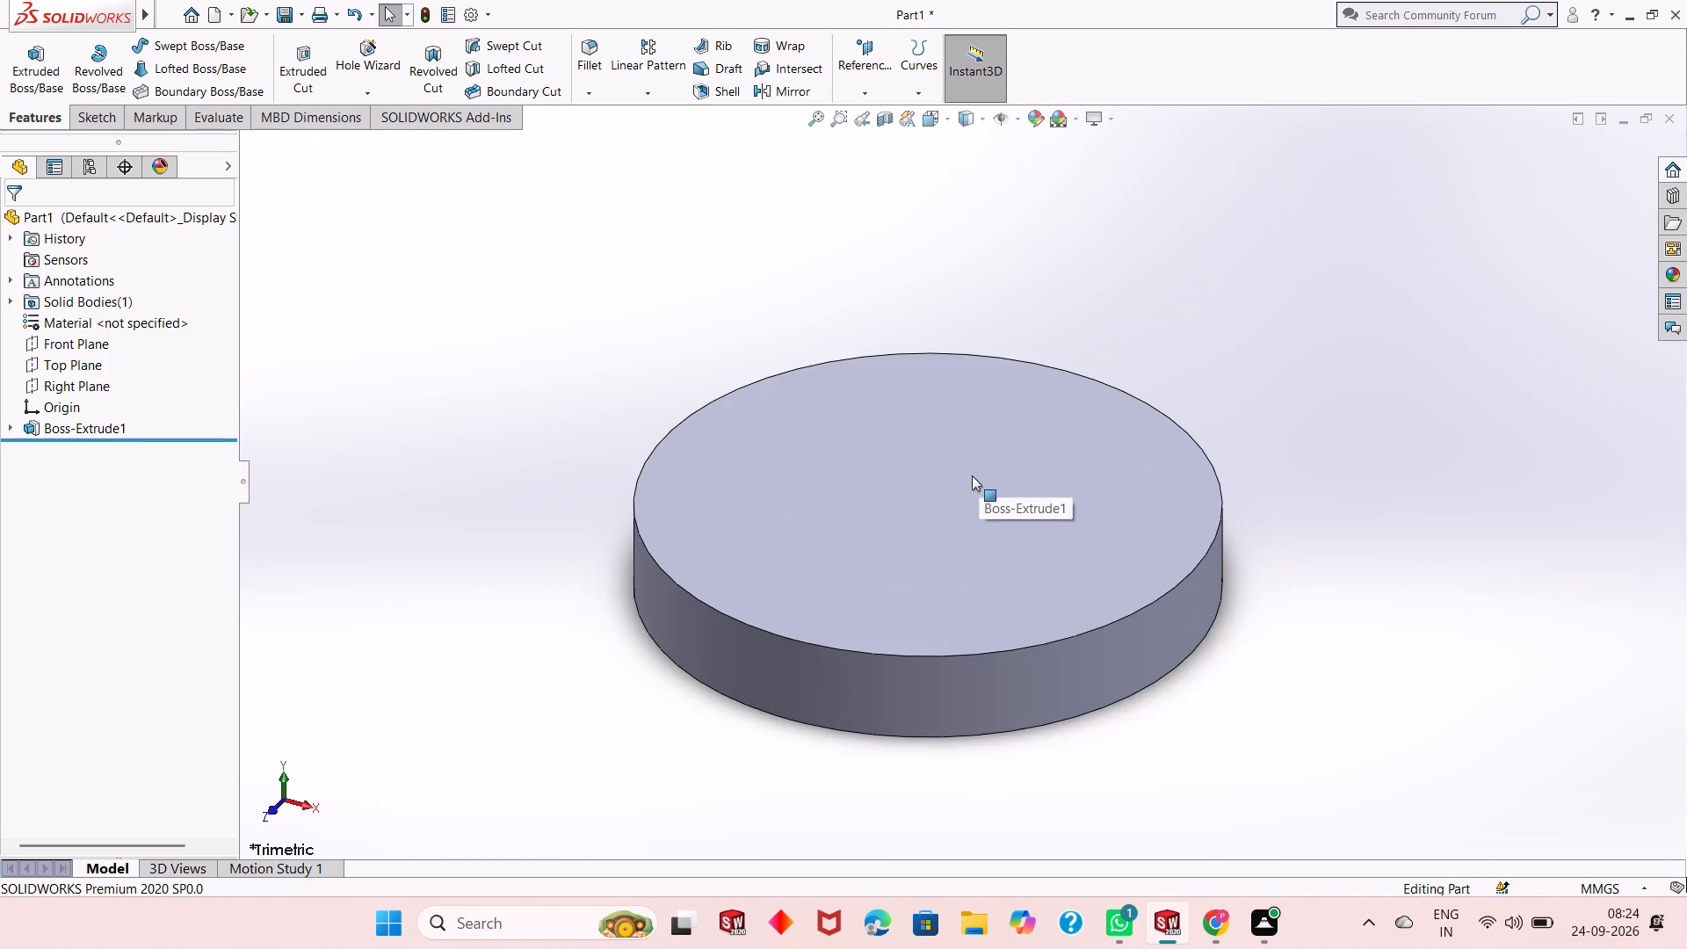
{"action": "scroll", "coordinate": [970, 477], "scroll_direction": "down", "scroll_amount": 3}
{"action": "scroll", "coordinate": [970, 480], "scroll_direction": "up", "scroll_amount": 7}
{"action": "scroll", "coordinate": [1052, 604], "scroll_direction": "down", "scroll_amount": 4}
{"action": "scroll", "coordinate": [837, 326], "scroll_direction": "down", "scroll_amount": 3}
{"action": "scroll", "coordinate": [837, 326], "scroll_direction": "up", "scroll_amount": 1}
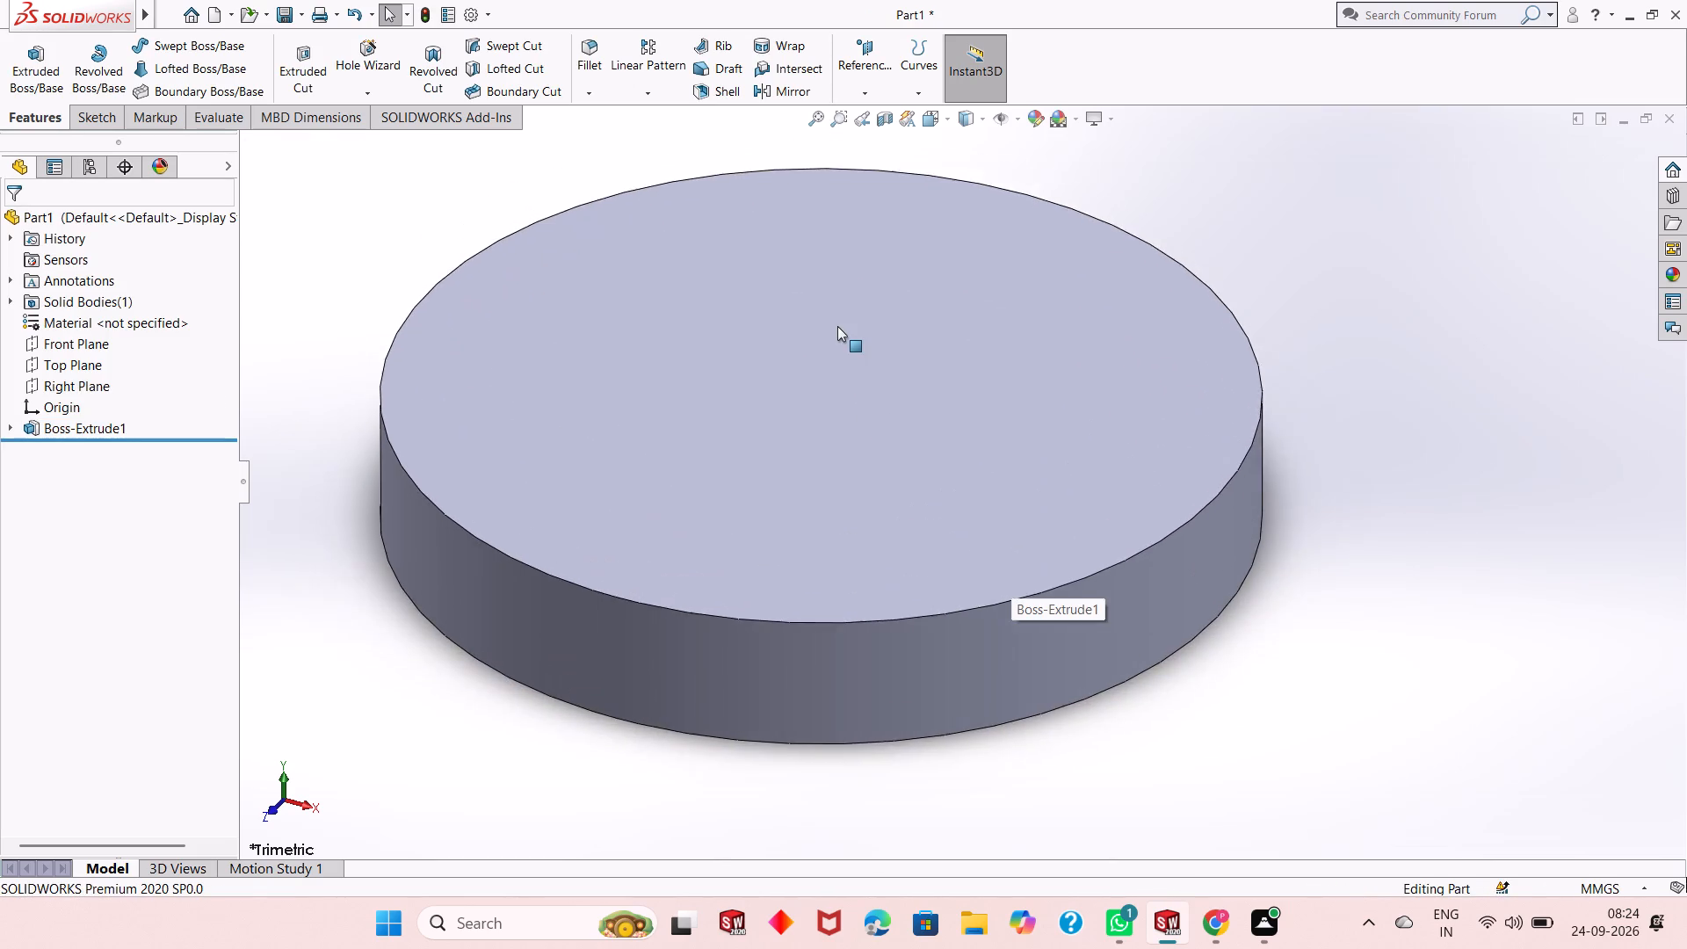
{"action": "scroll", "coordinate": [837, 326], "scroll_direction": "up", "scroll_amount": 3}
{"action": "scroll", "coordinate": [851, 274], "scroll_direction": "down", "scroll_amount": 2}
{"action": "scroll", "coordinate": [916, 523], "scroll_direction": "down", "scroll_amount": 3}
{"action": "scroll", "coordinate": [916, 528], "scroll_direction": "up", "scroll_amount": 5}
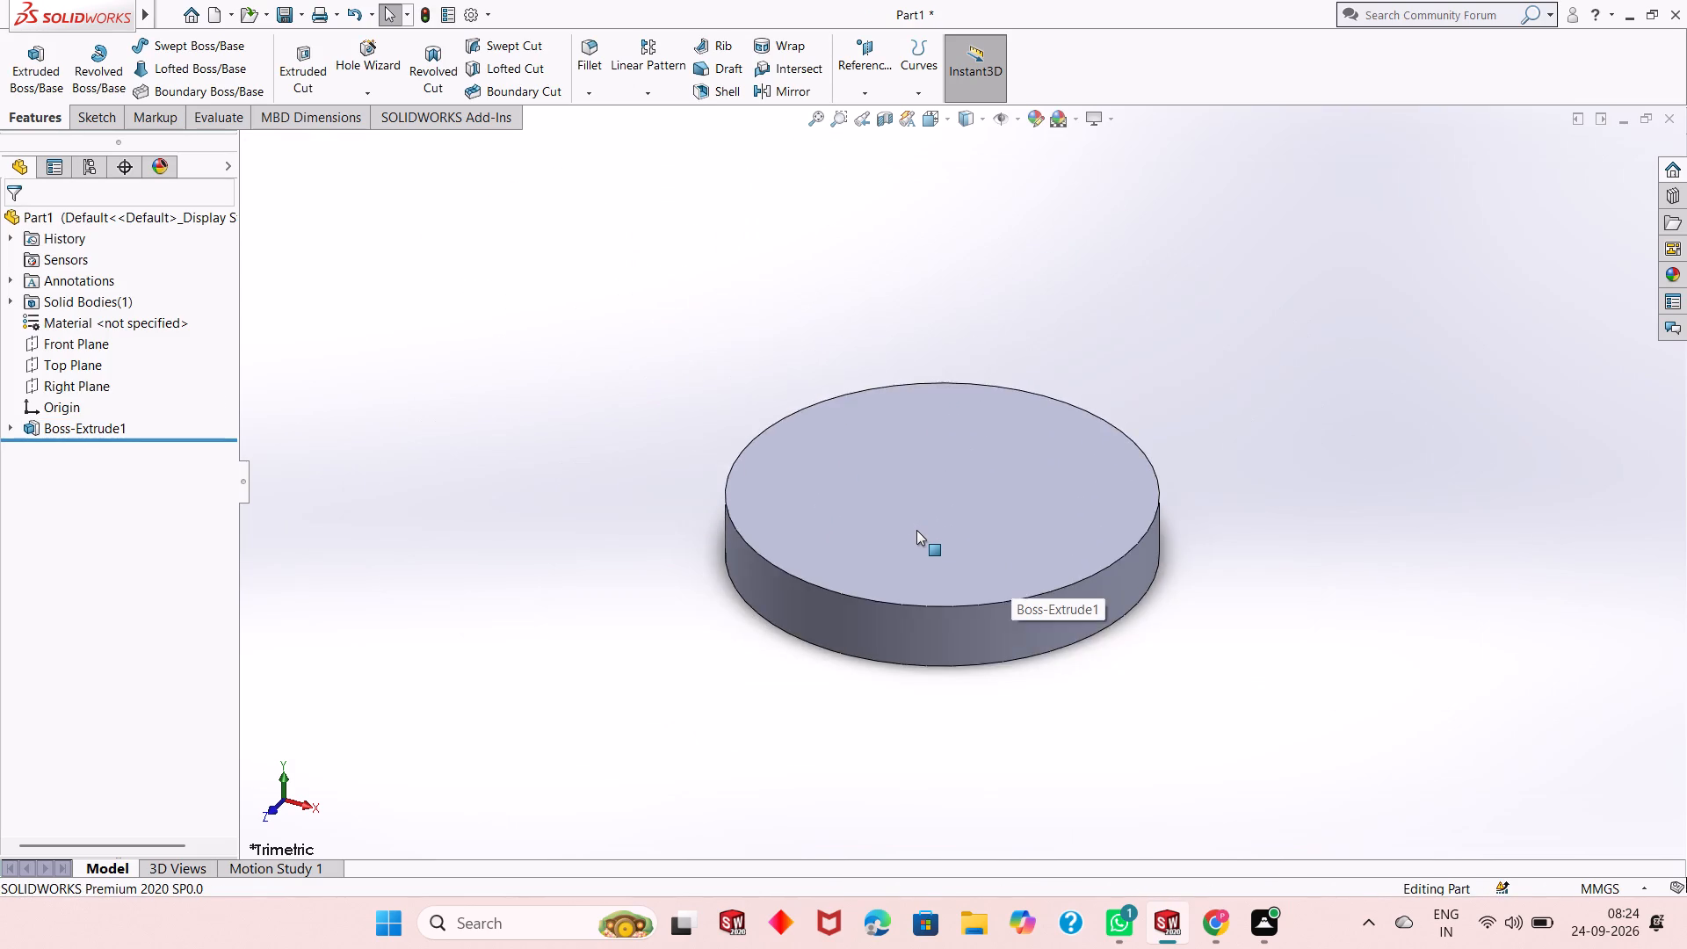
{"action": "scroll", "coordinate": [916, 530], "scroll_direction": "up", "scroll_amount": 3}
{"action": "scroll", "coordinate": [993, 628], "scroll_direction": "down", "scroll_amount": 2}
{"action": "scroll", "coordinate": [980, 336], "scroll_direction": "down", "scroll_amount": 2}
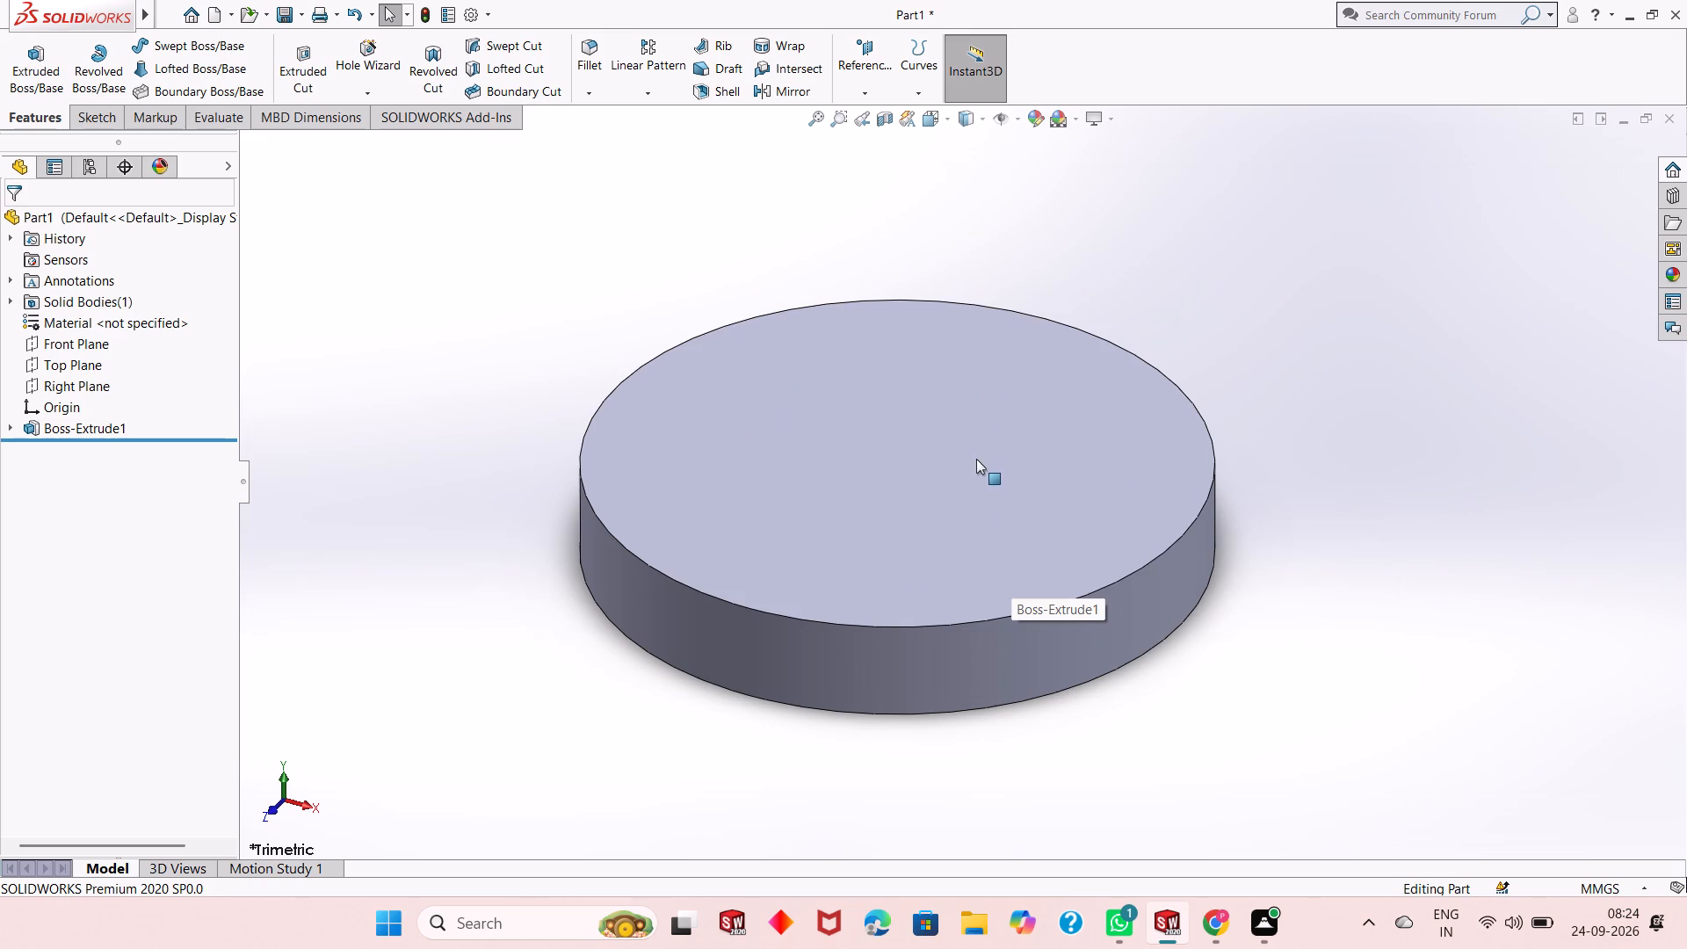
{"action": "middle_click_drag", "start_coordinate": [976, 459], "coordinate": [1139, 269]}
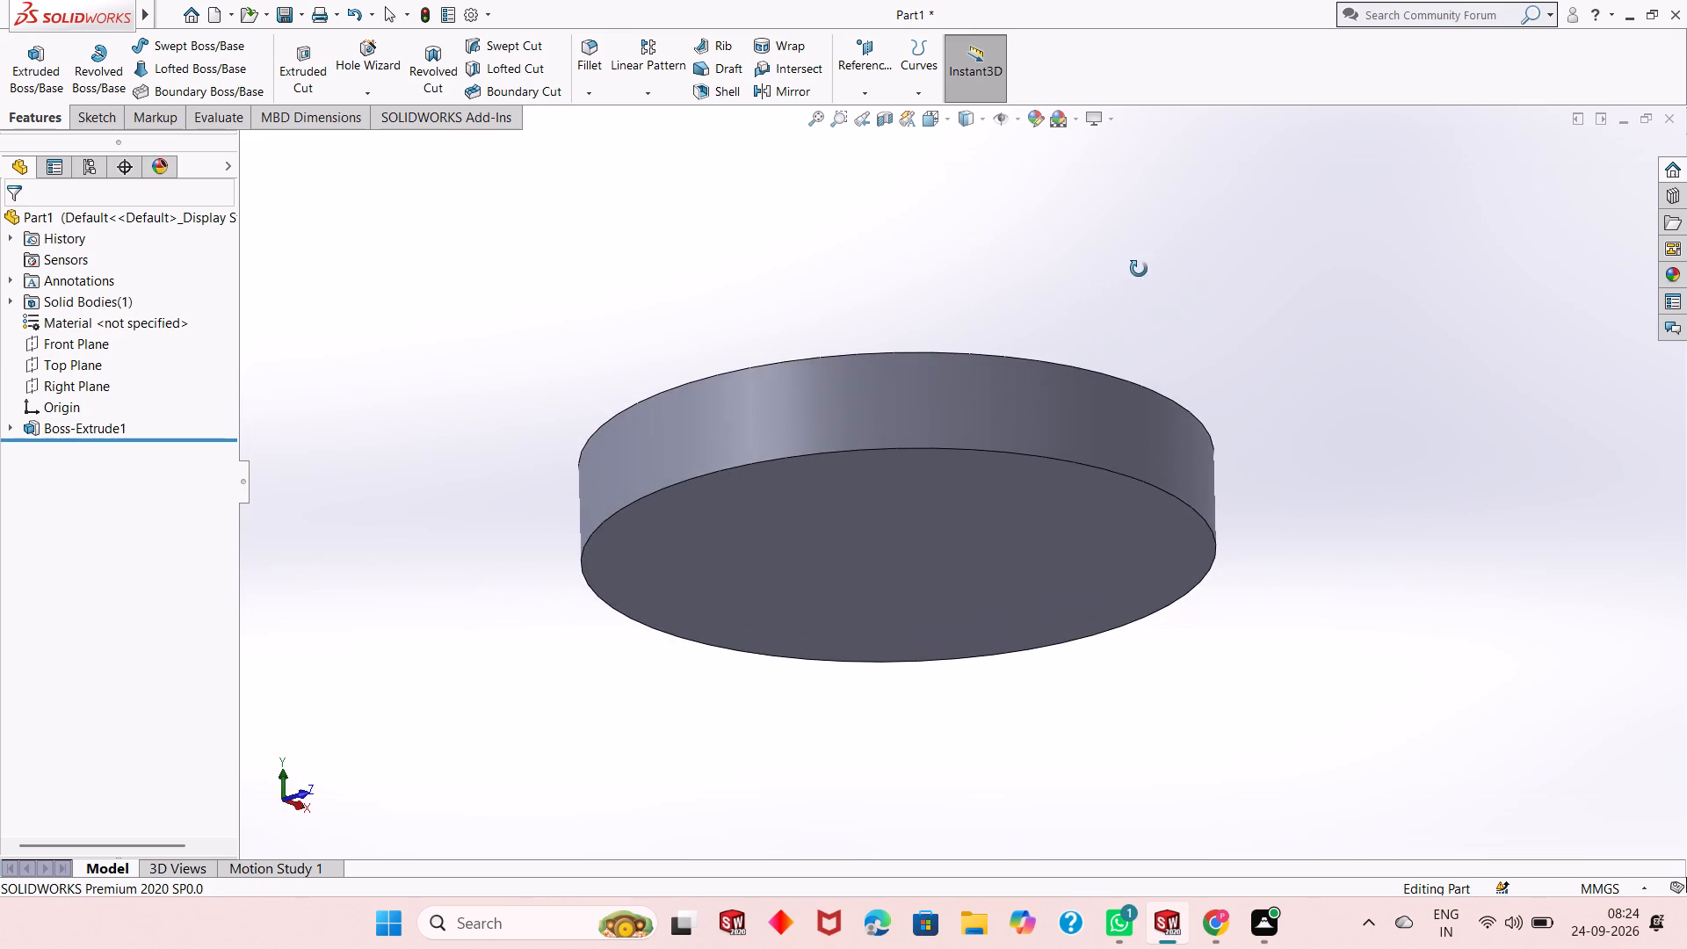
{"action": "middle_click_drag", "start_coordinate": [1139, 269], "coordinate": [1206, 268]}
{"action": "middle_click_drag", "start_coordinate": [1162, 284], "coordinate": [1053, 291]}
{"action": "scroll", "coordinate": [1124, 286], "scroll_direction": "up", "scroll_amount": 1}
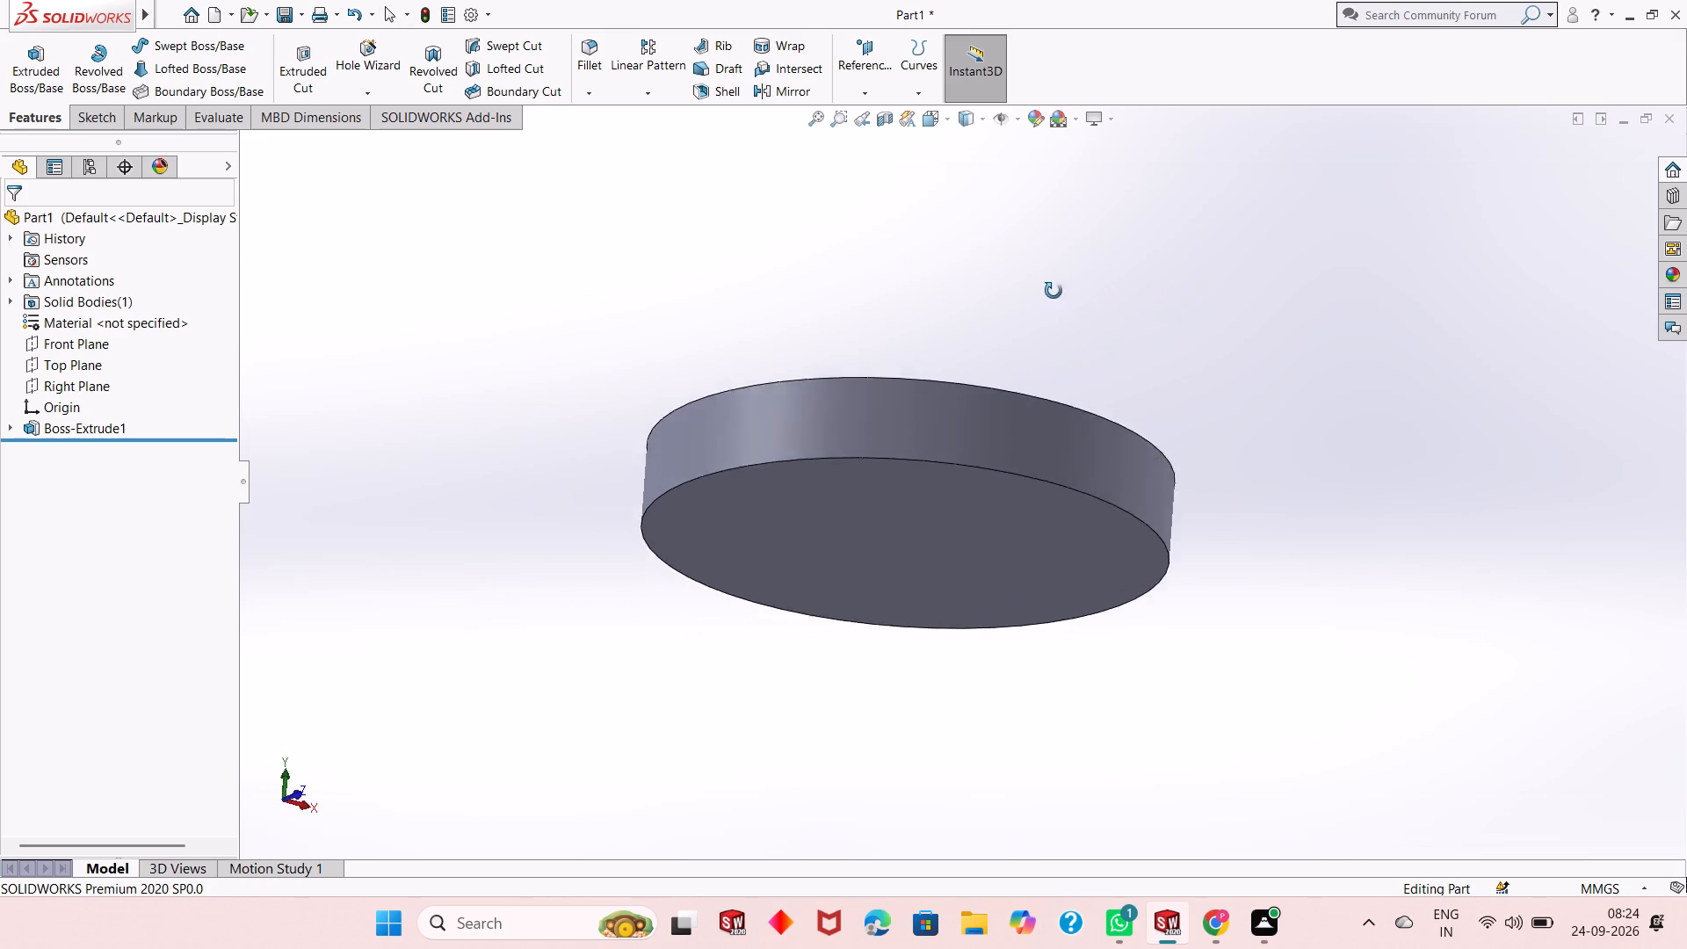
{"action": "middle_click_drag", "start_coordinate": [1053, 291], "coordinate": [870, 585]}
Start a new sketch on the disc's top circular face, viewed normal to the sketch plane.
{"action": "left_click", "coordinate": [993, 390]}
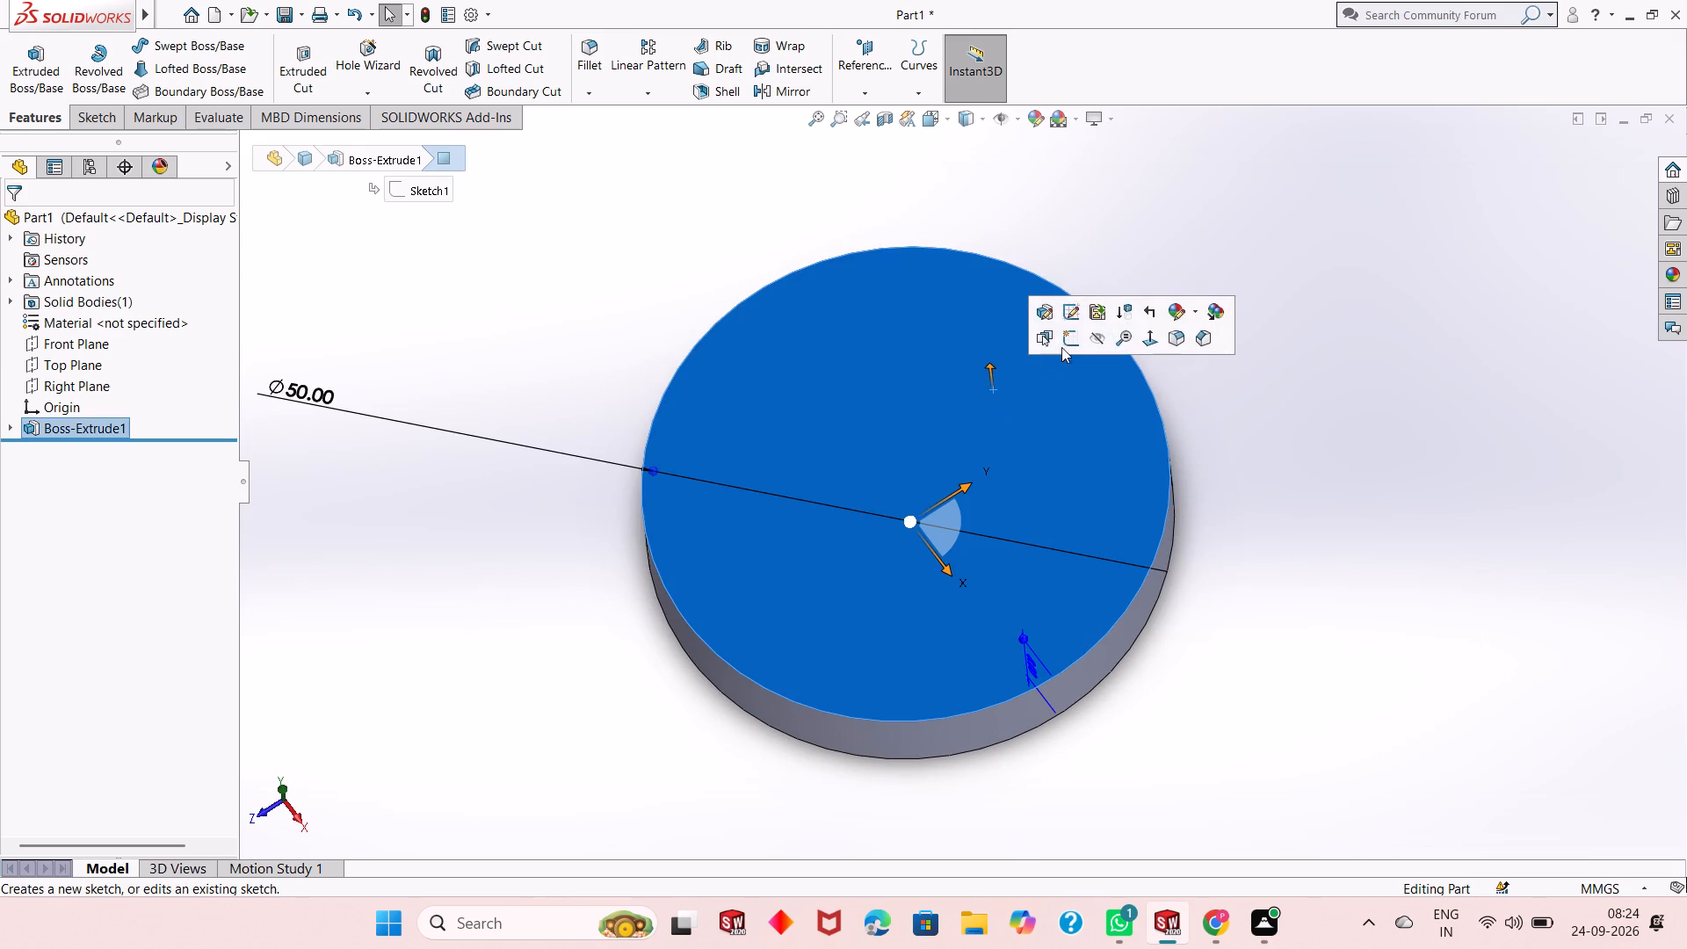
{"action": "left_click", "coordinate": [1070, 338]}
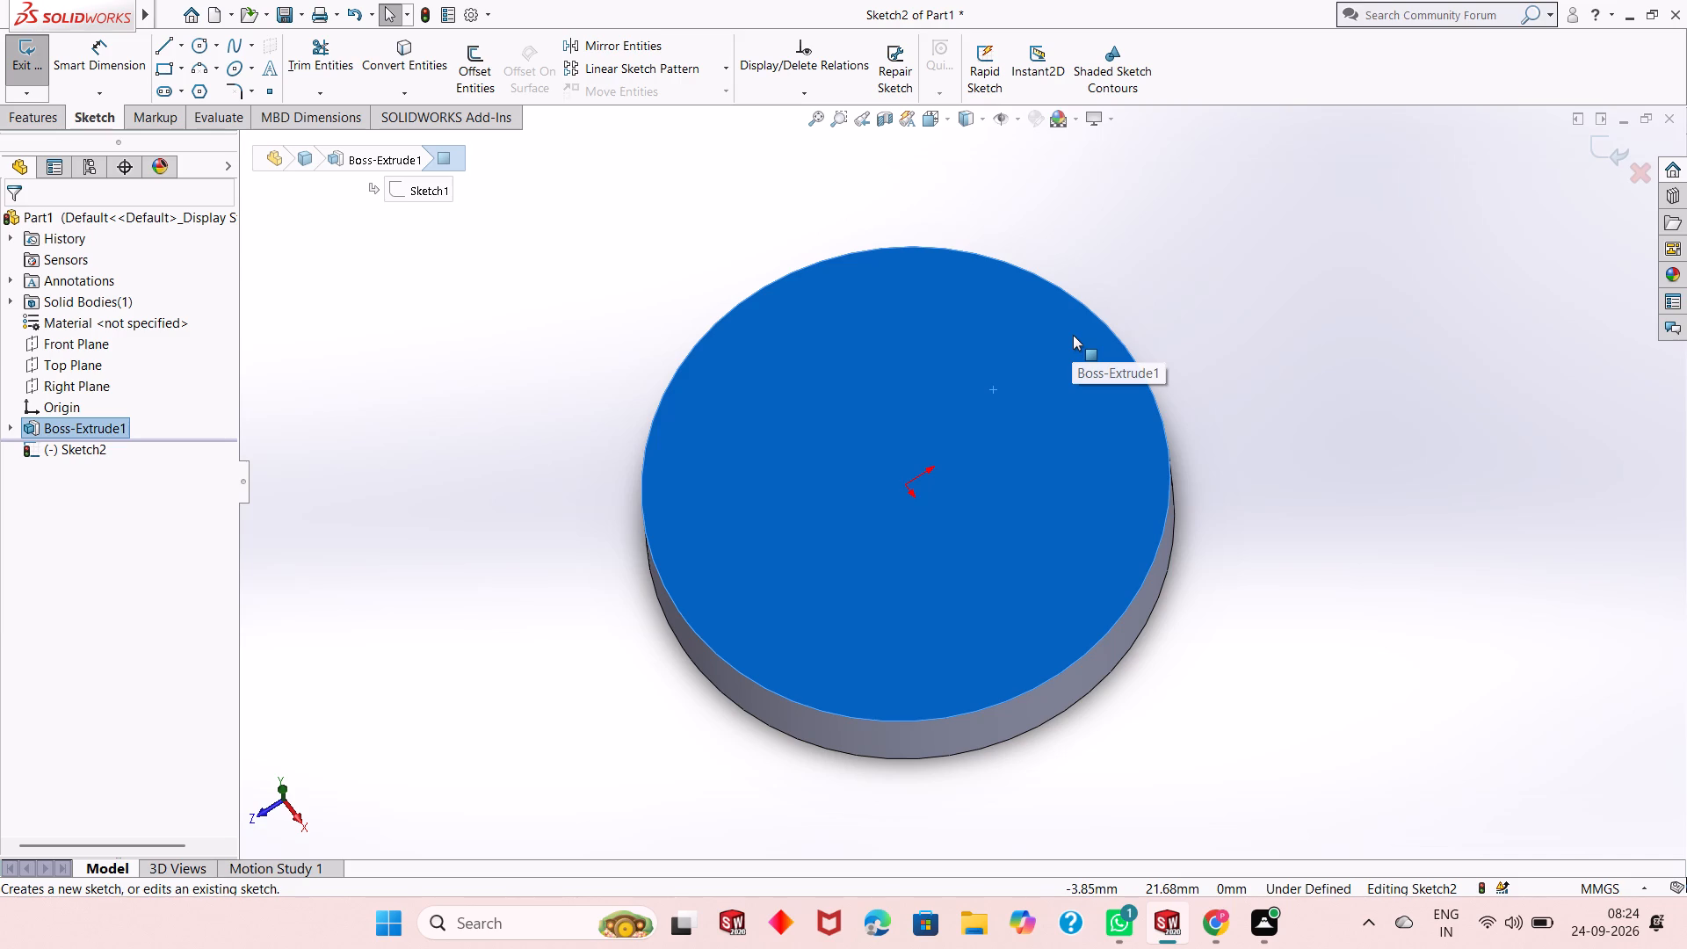
{"action": "key", "text": "ctrl+8"}
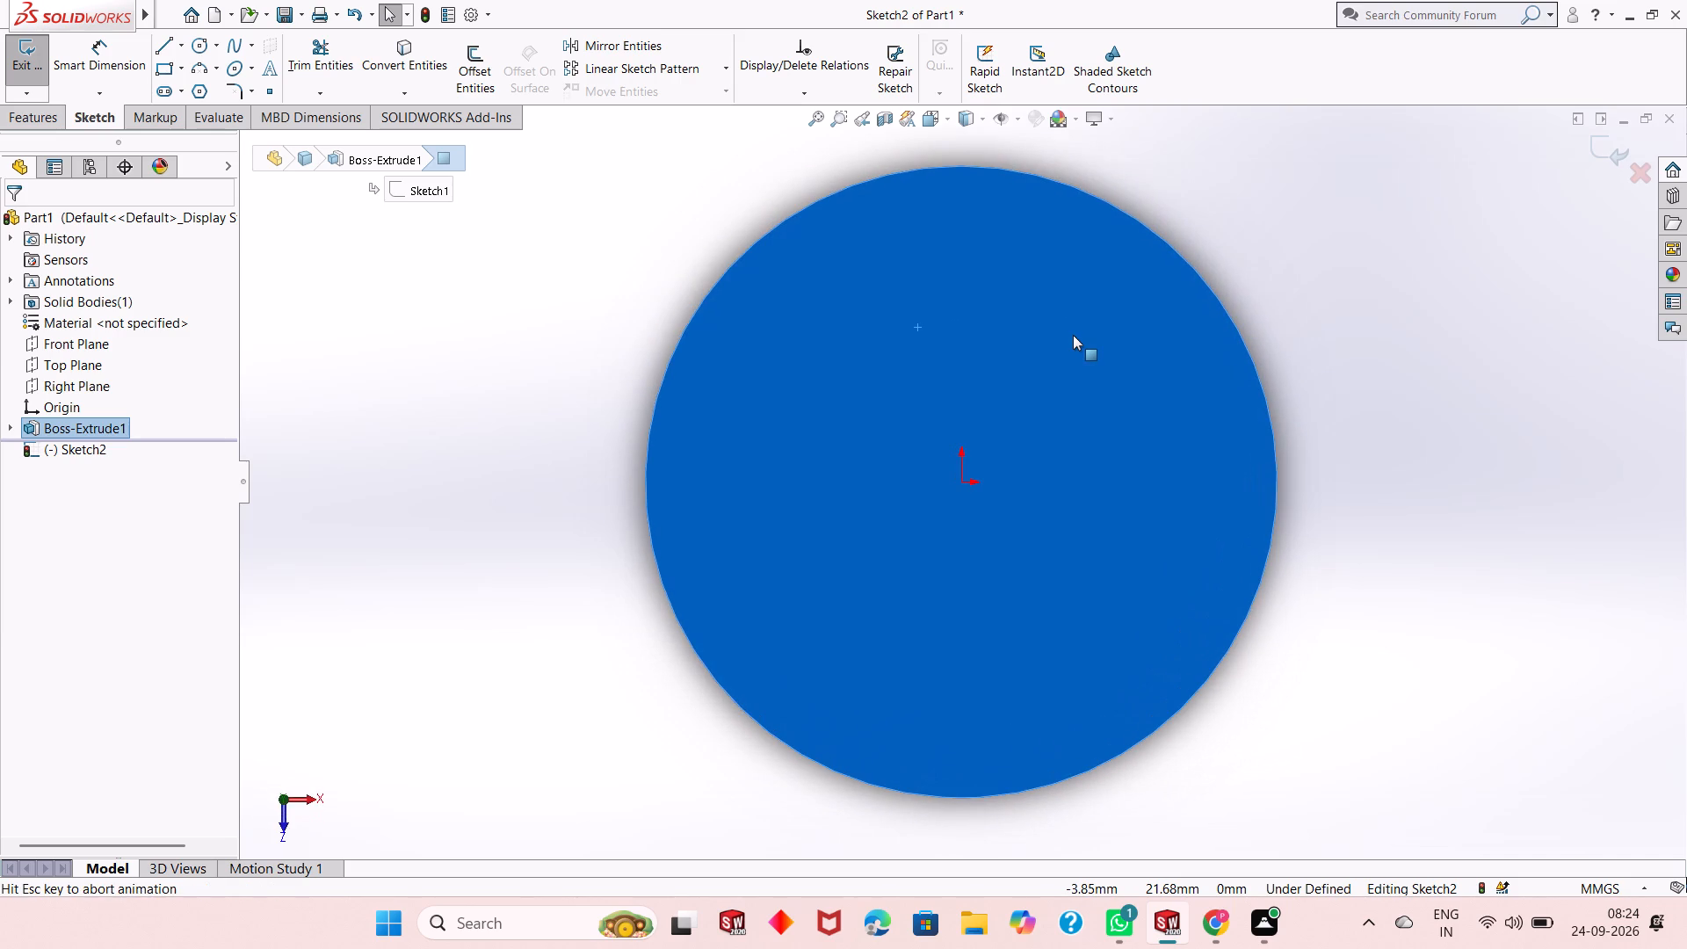
{"action": "key", "text": "Escape"}
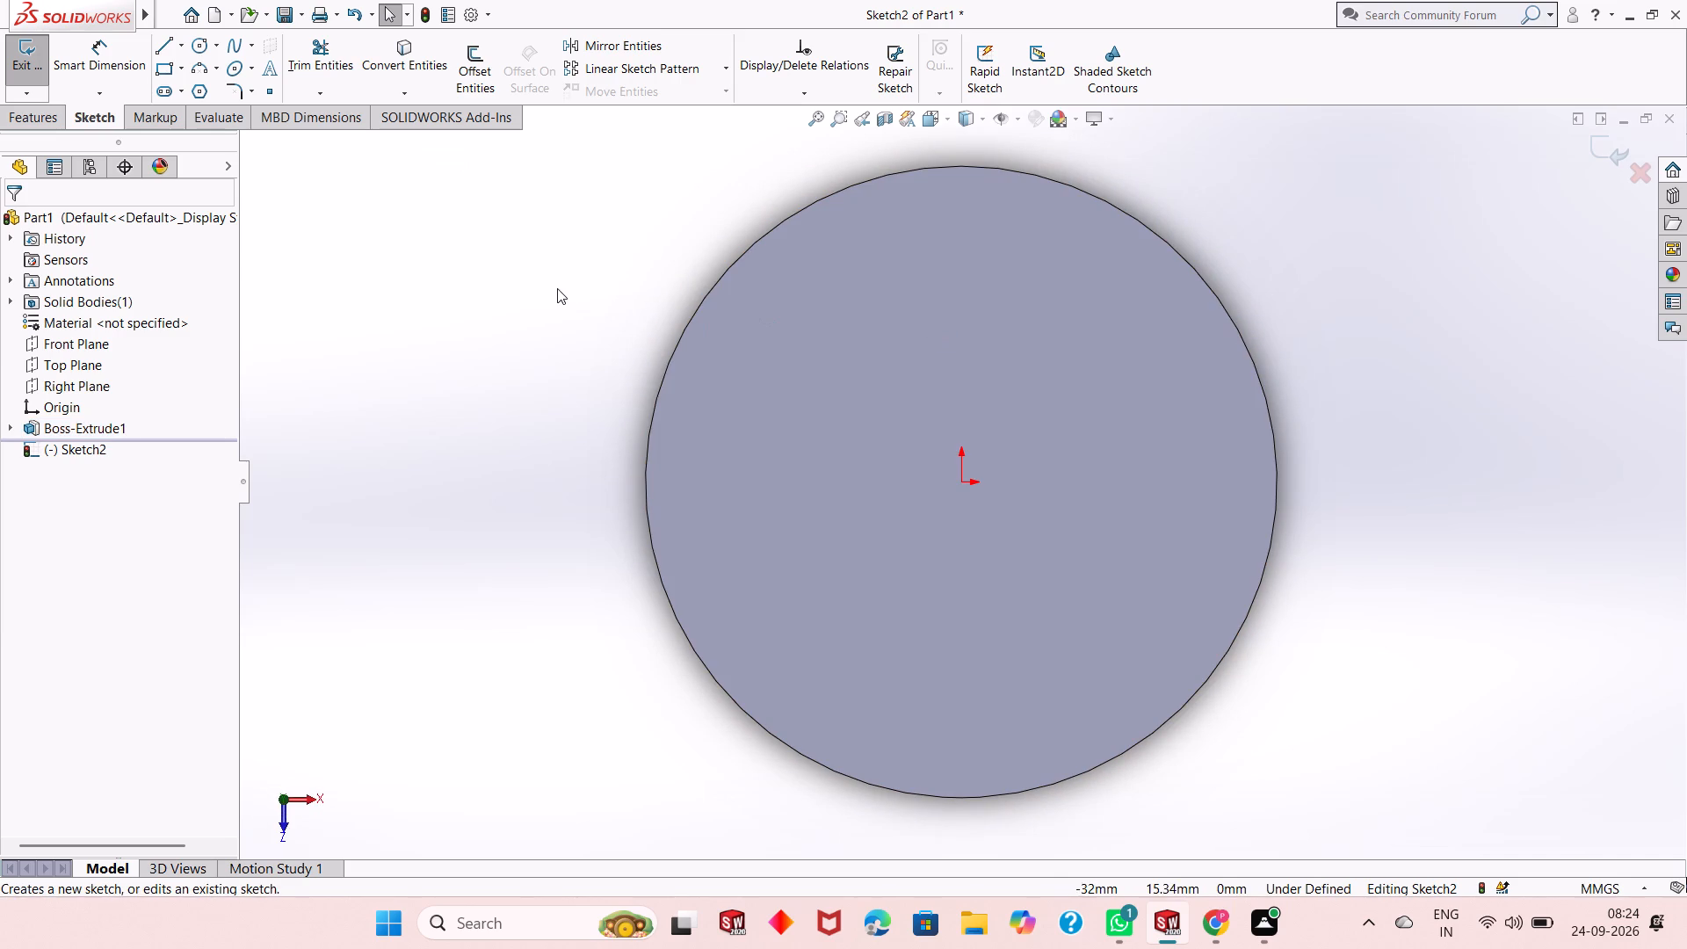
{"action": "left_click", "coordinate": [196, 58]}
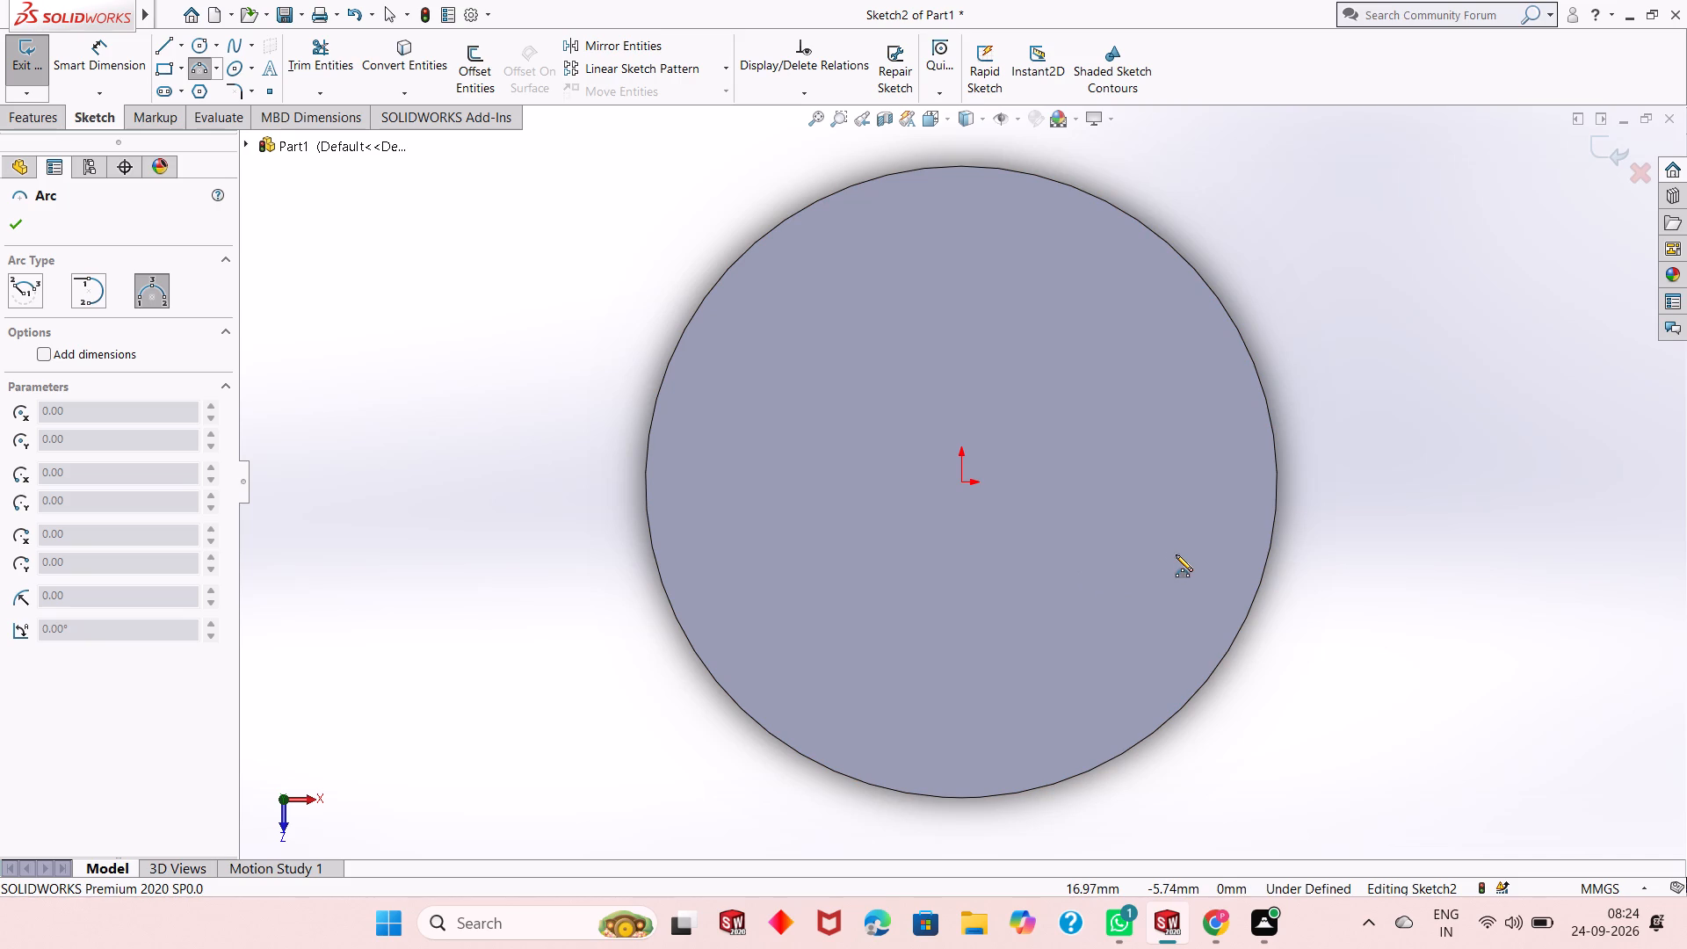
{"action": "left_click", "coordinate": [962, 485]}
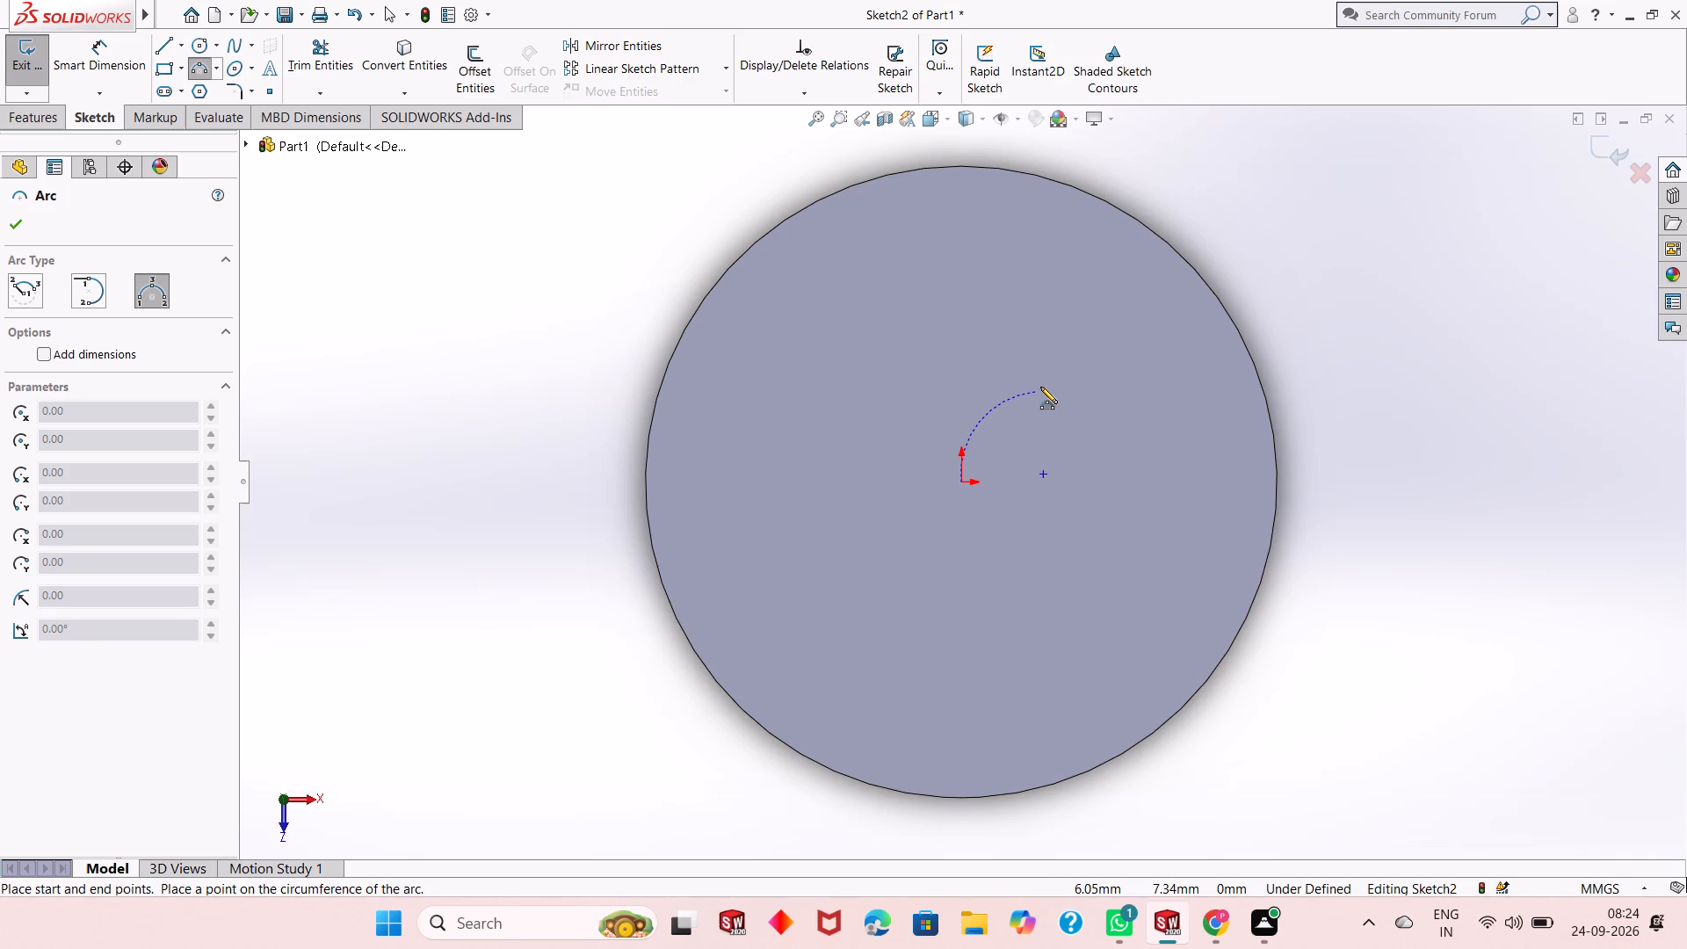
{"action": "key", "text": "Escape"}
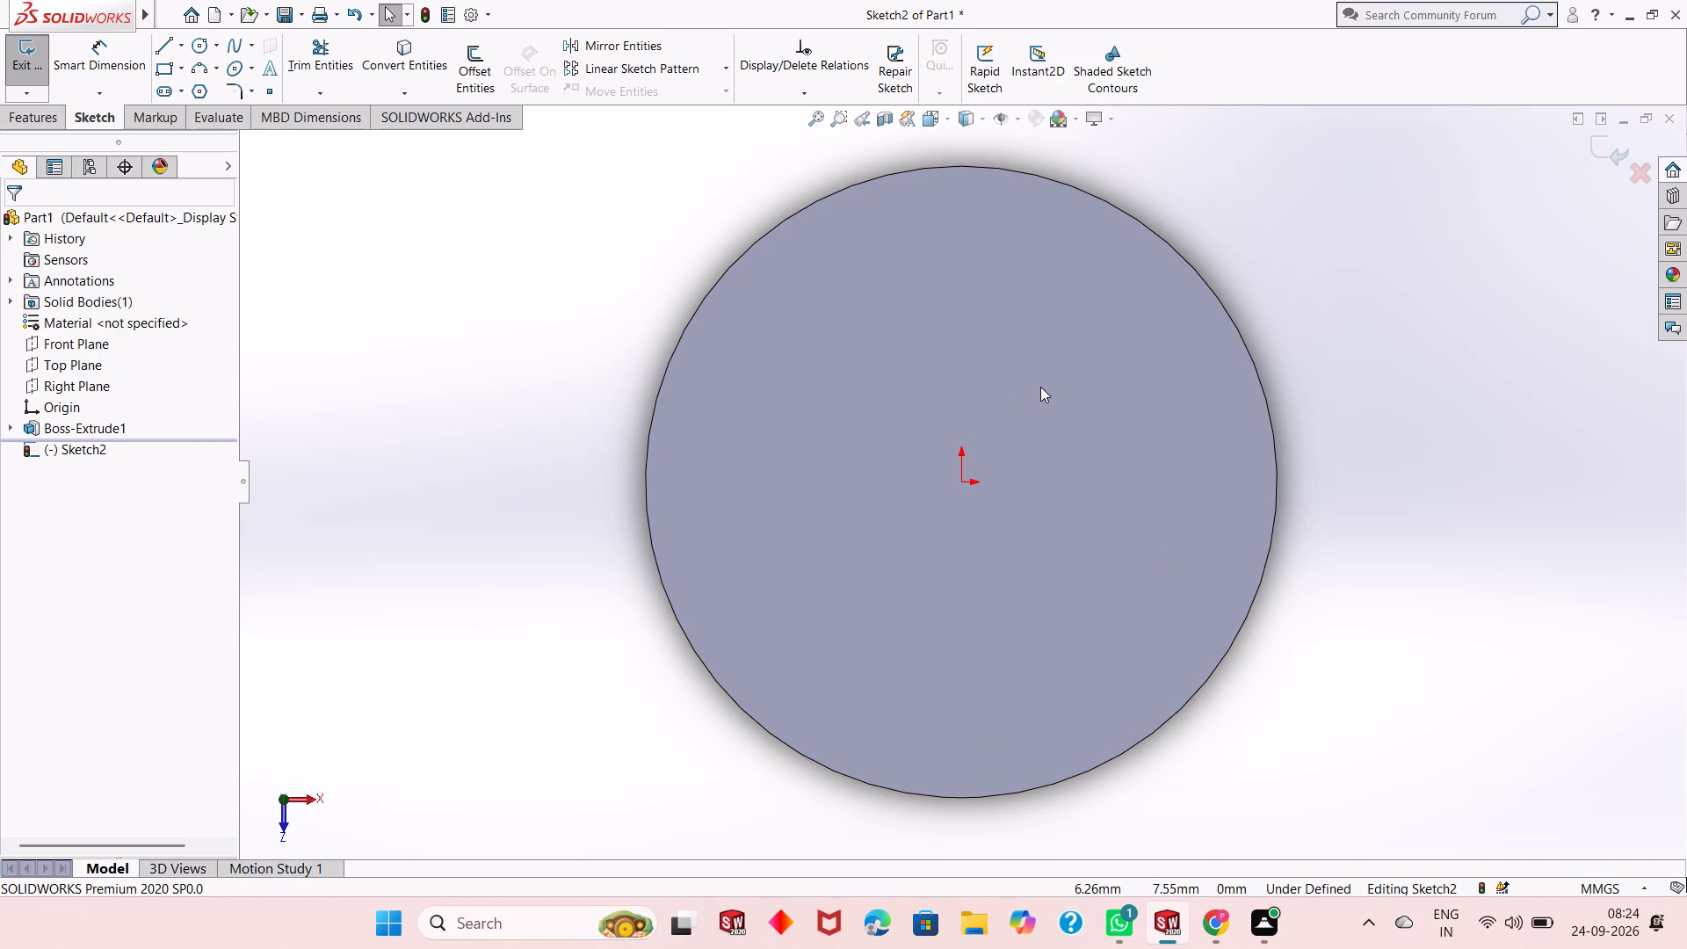
Sketch a circle about 31 mm in diameter centred on the origin of the disc's top face.
{"action": "left_click", "coordinate": [200, 53]}
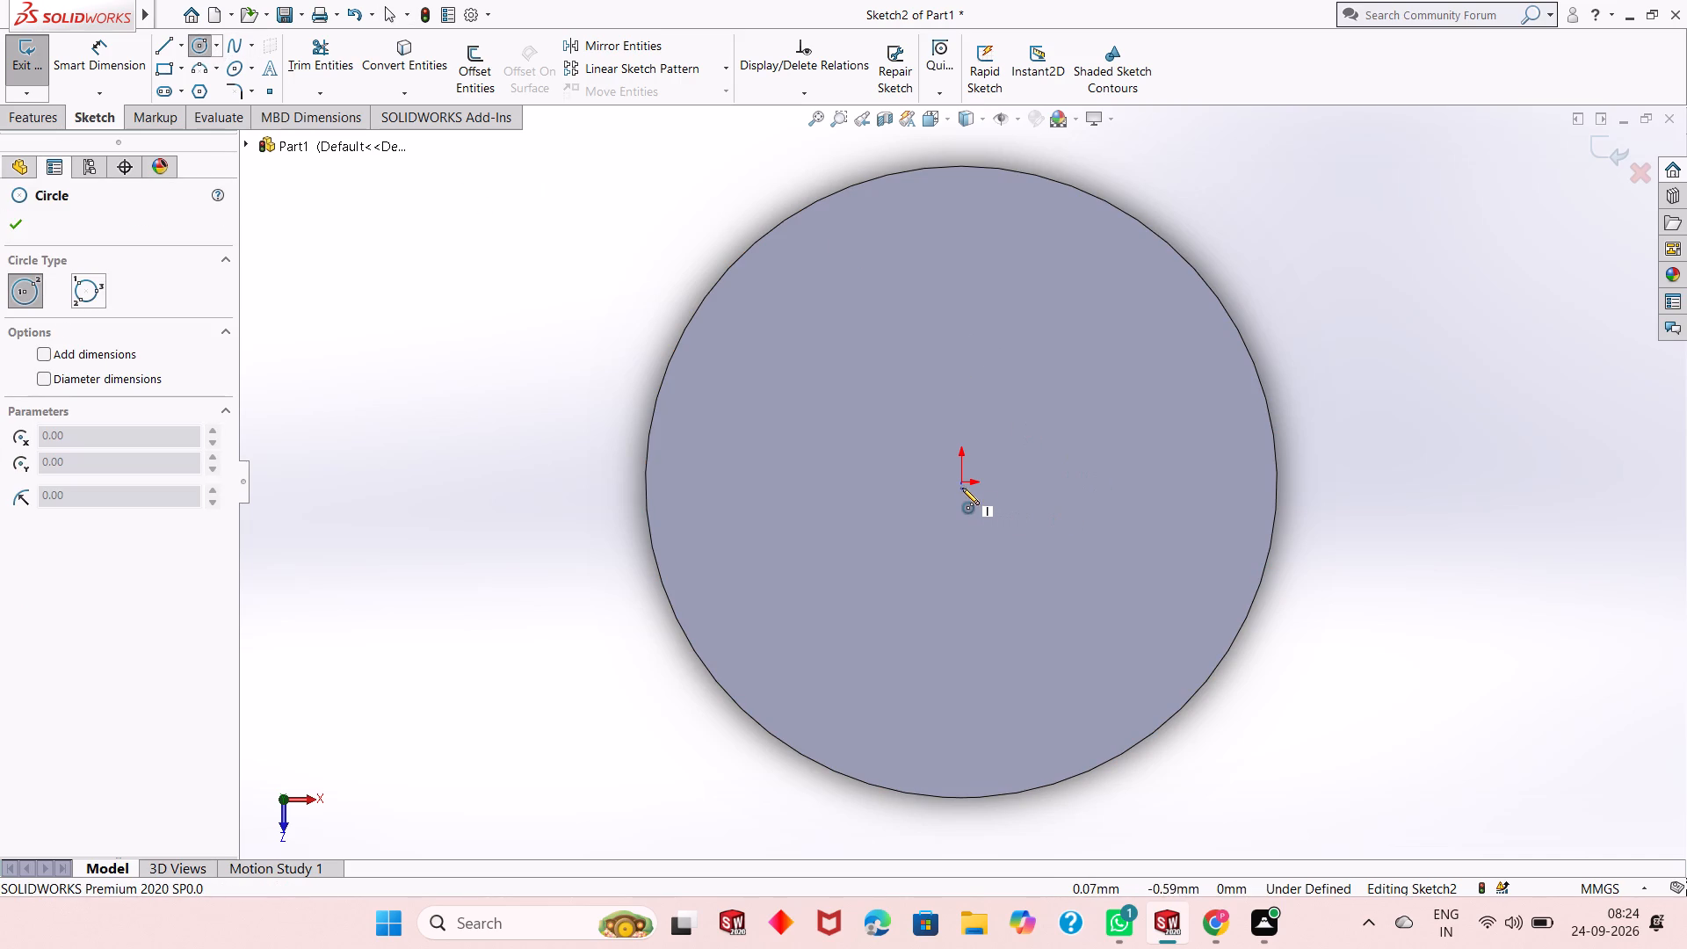
{"action": "left_click", "coordinate": [962, 482]}
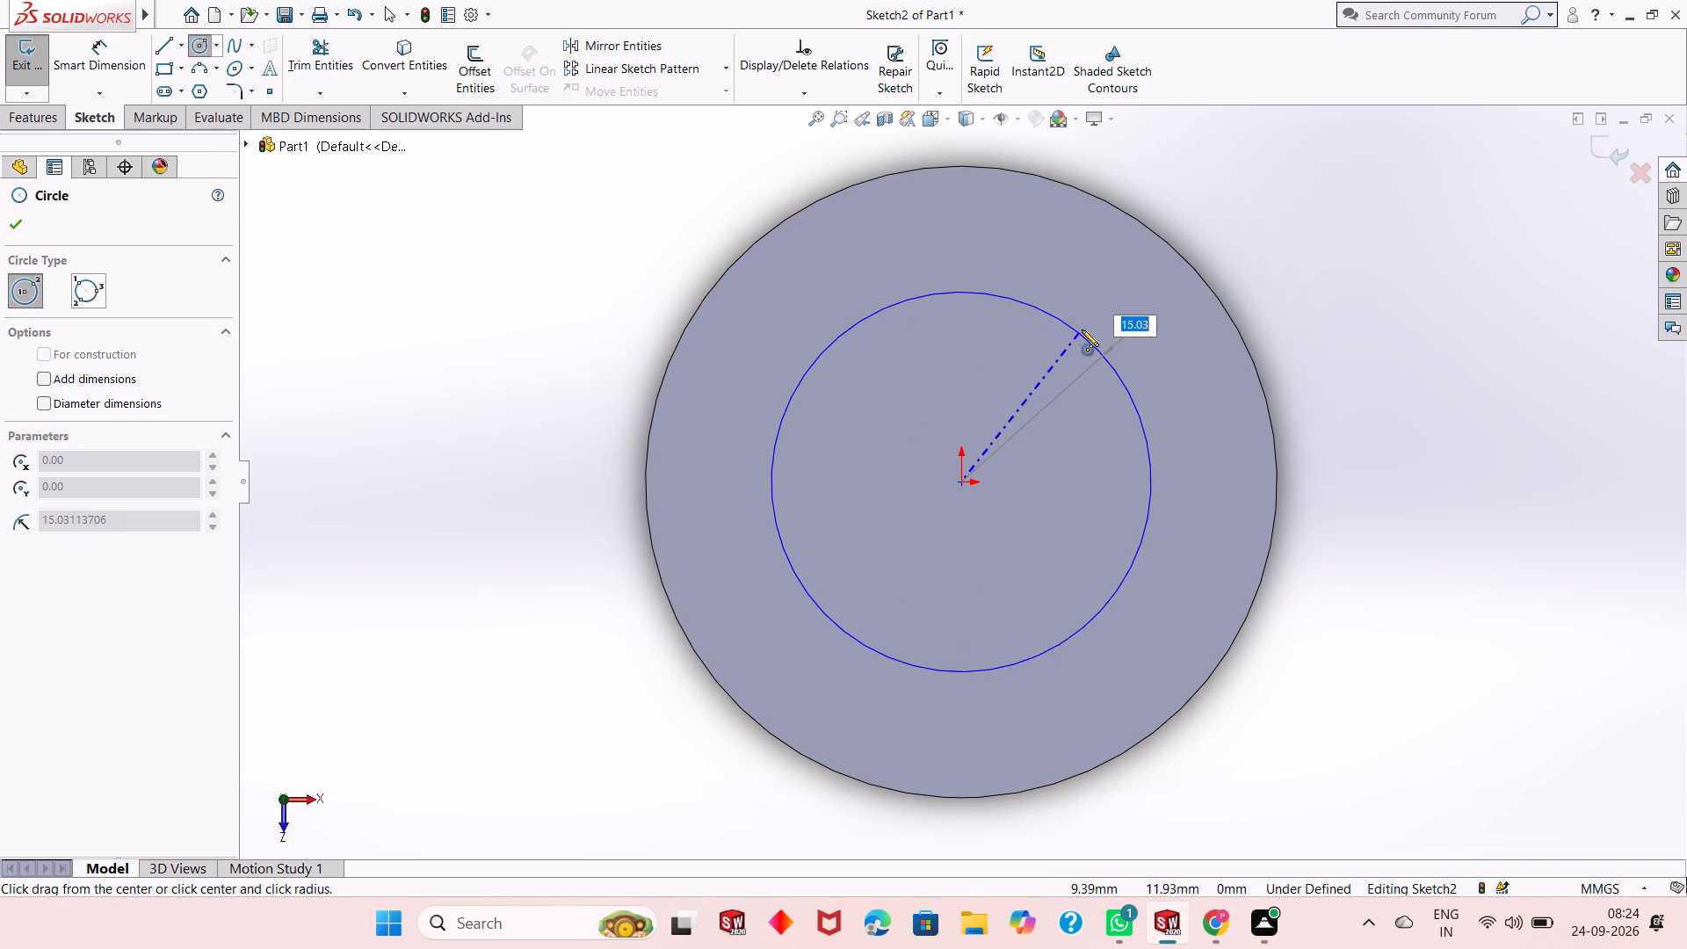
{"action": "left_click", "coordinate": [1082, 330]}
{"action": "right_click", "coordinate": [477, 271]}
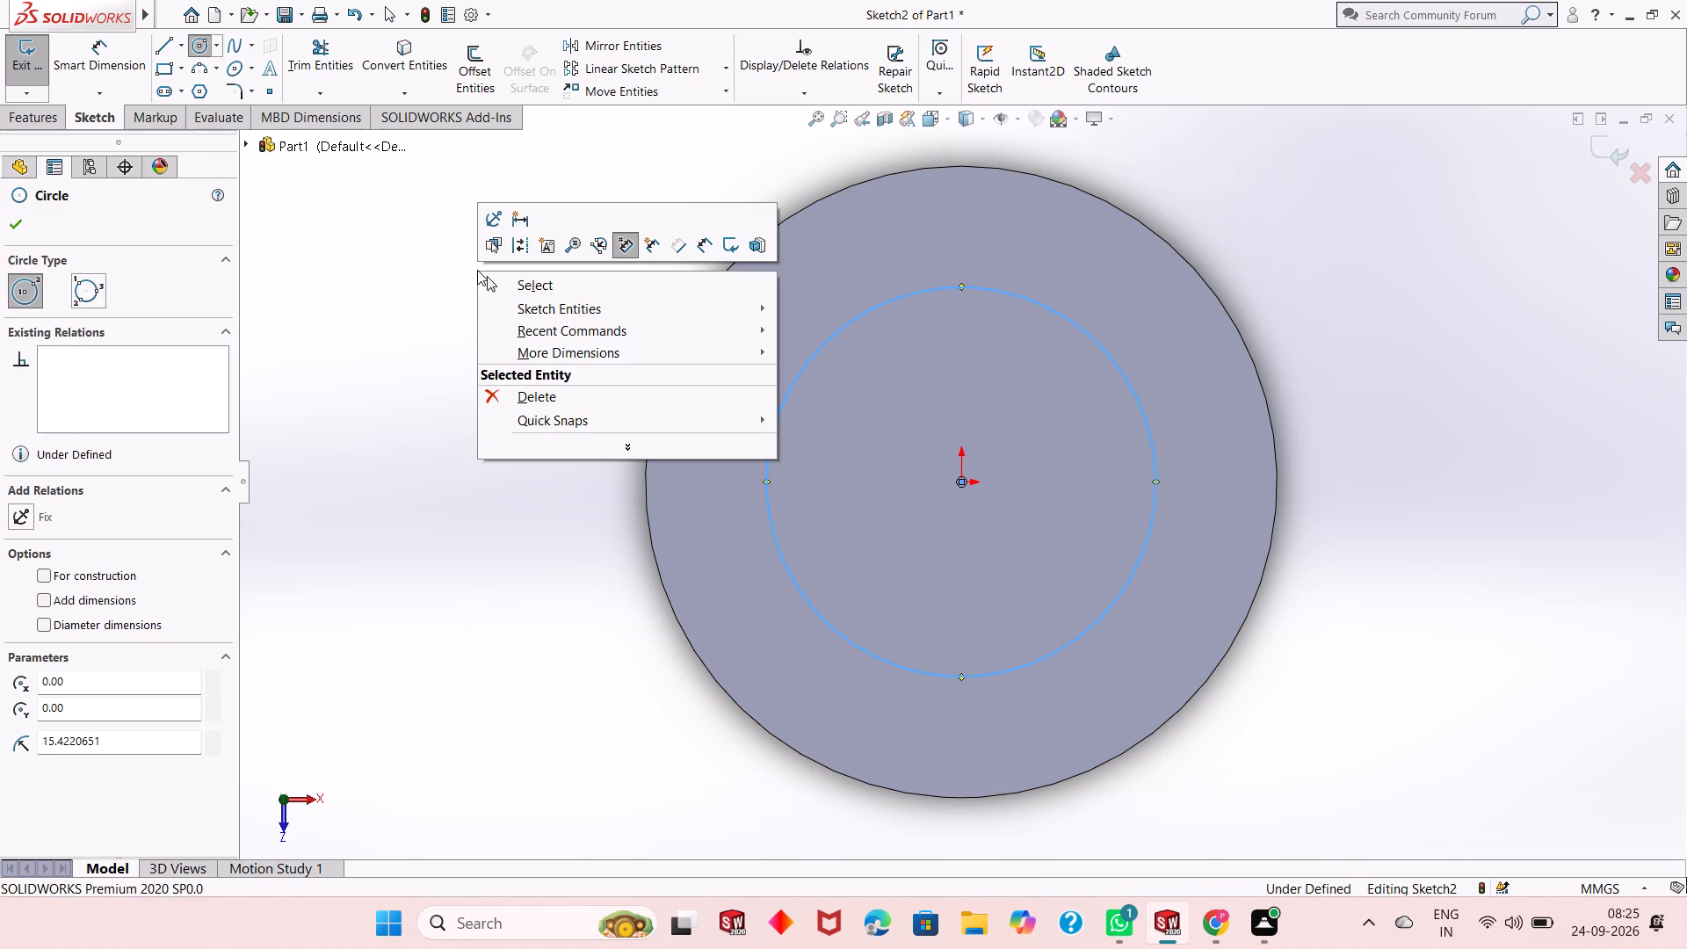
{"action": "left_click", "coordinate": [514, 289]}
Dimension the inner circle's diameter to 30 mm with Smart Dimension.
{"action": "left_click", "coordinate": [123, 76]}
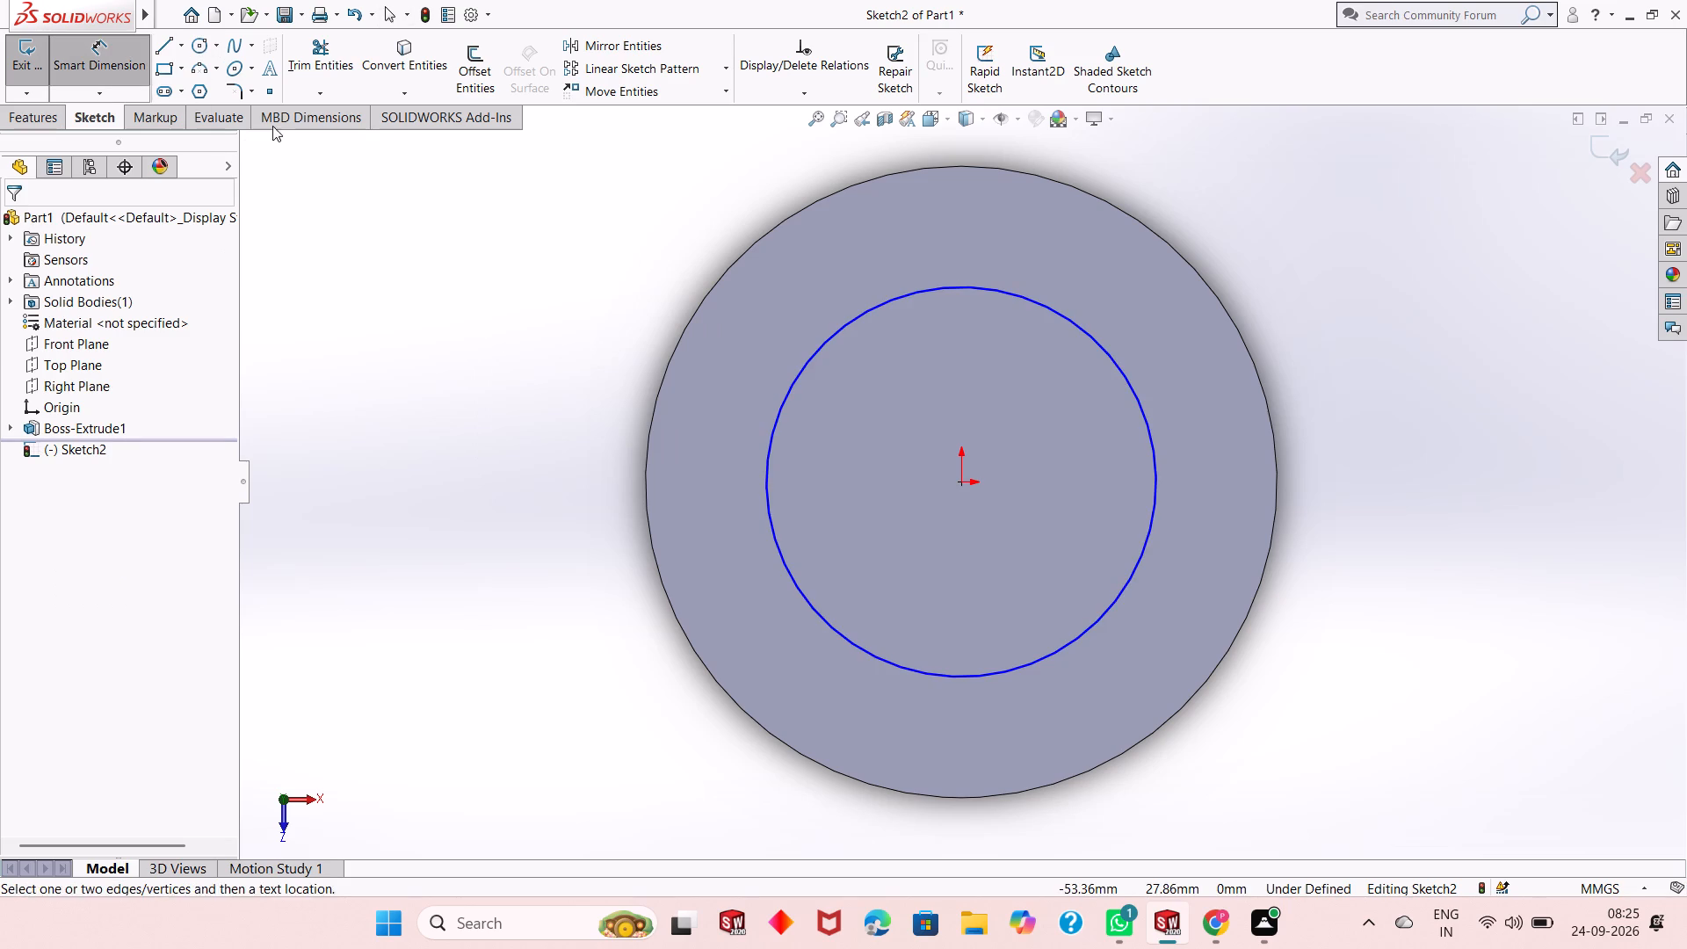
{"action": "left_click", "coordinate": [793, 574]}
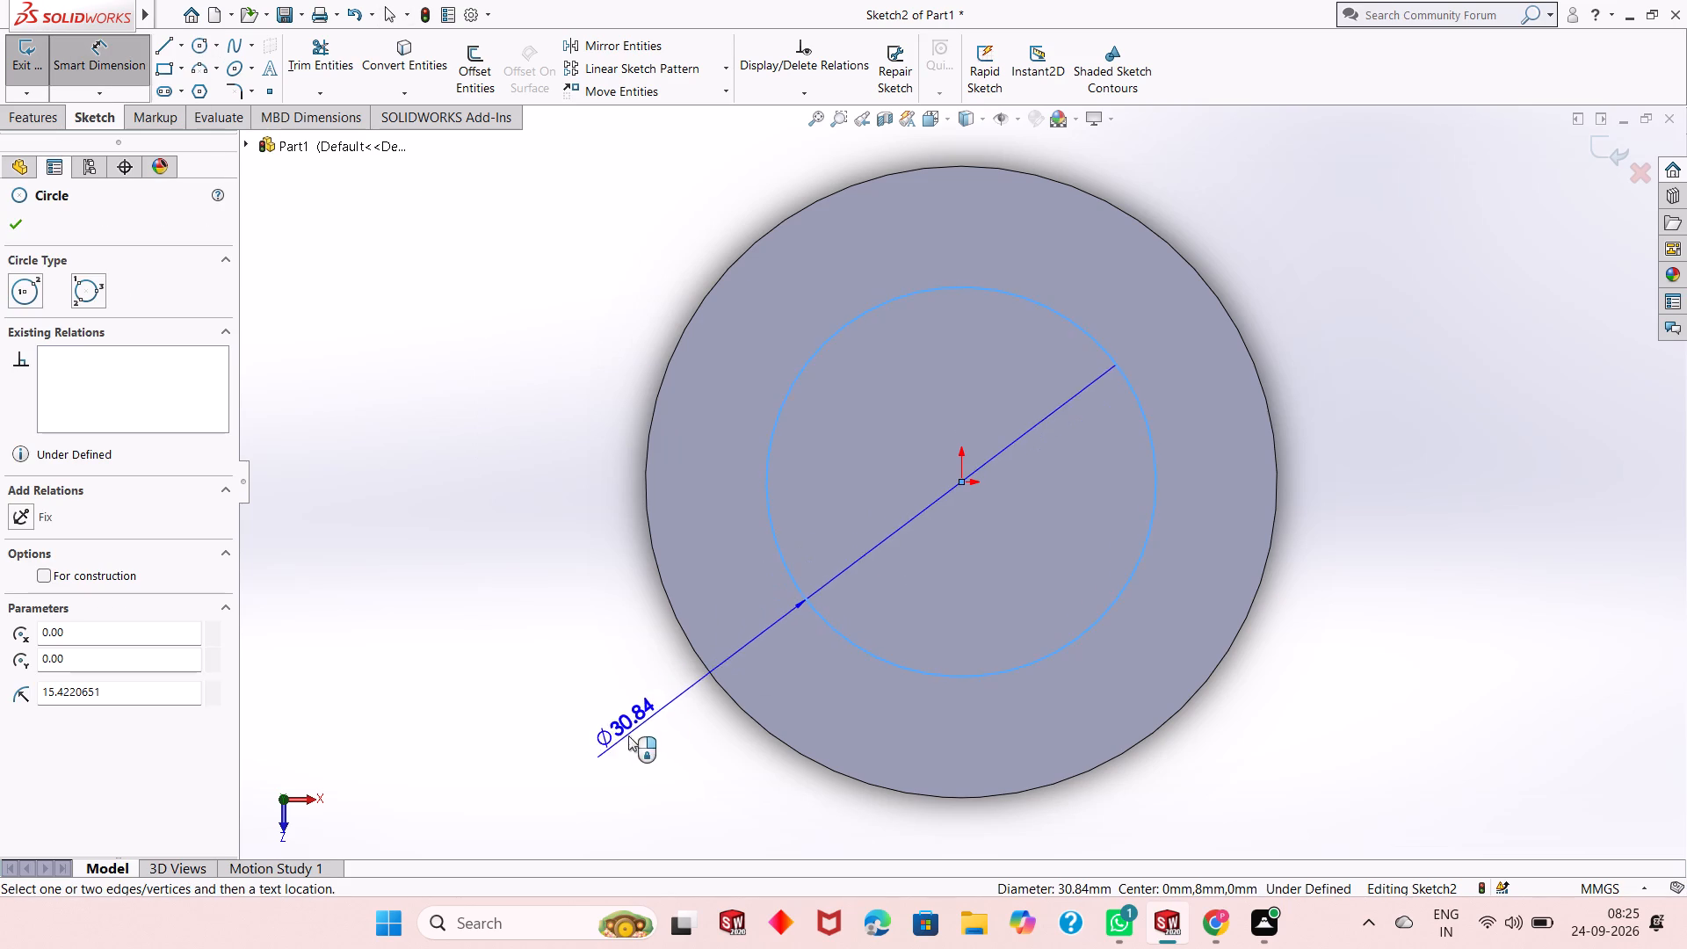
{"action": "left_click", "coordinate": [583, 775]}
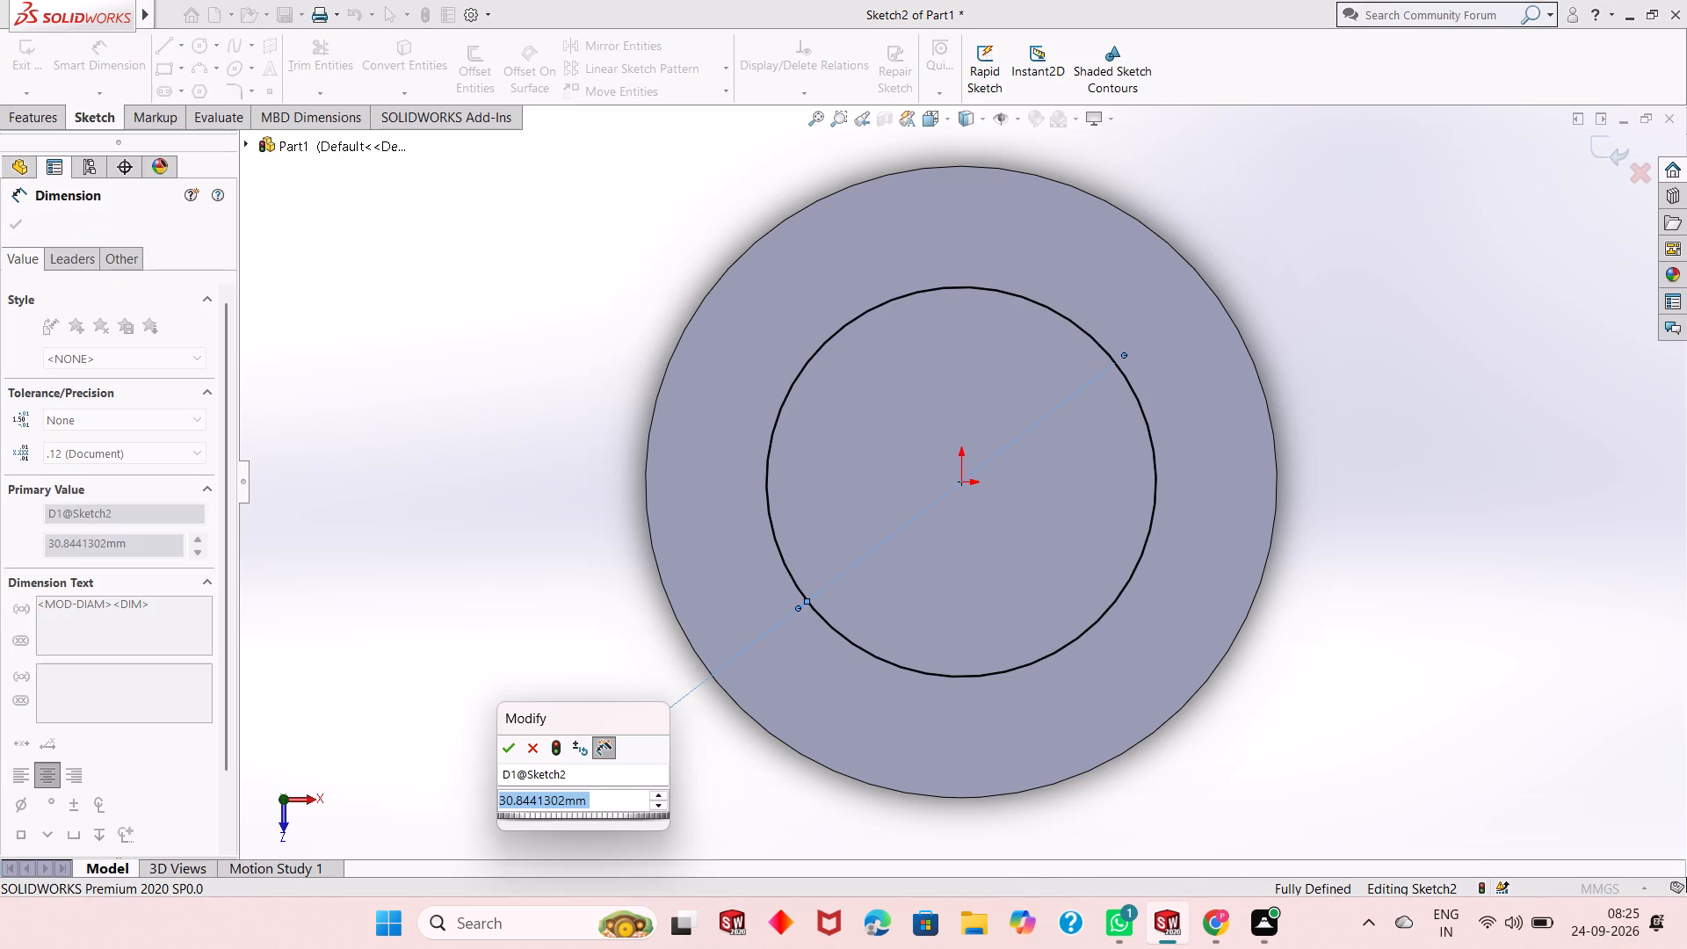
{"action": "type", "text": "30"}
{"action": "key", "text": "Return"}
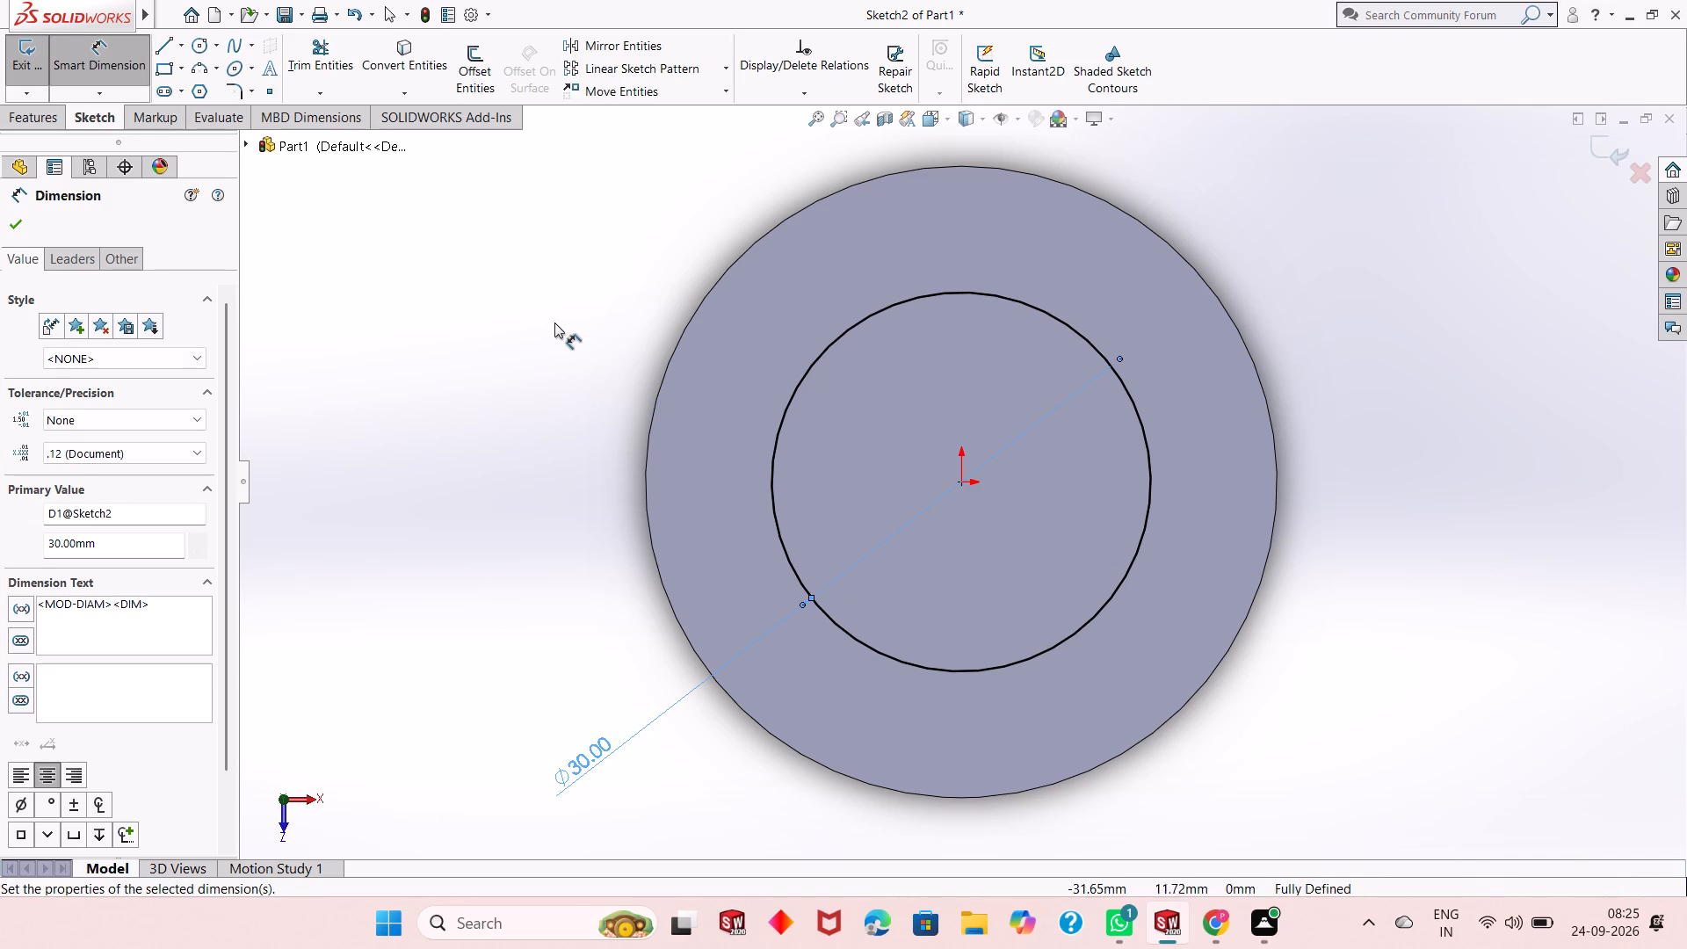
{"action": "right_click", "coordinate": [553, 321]}
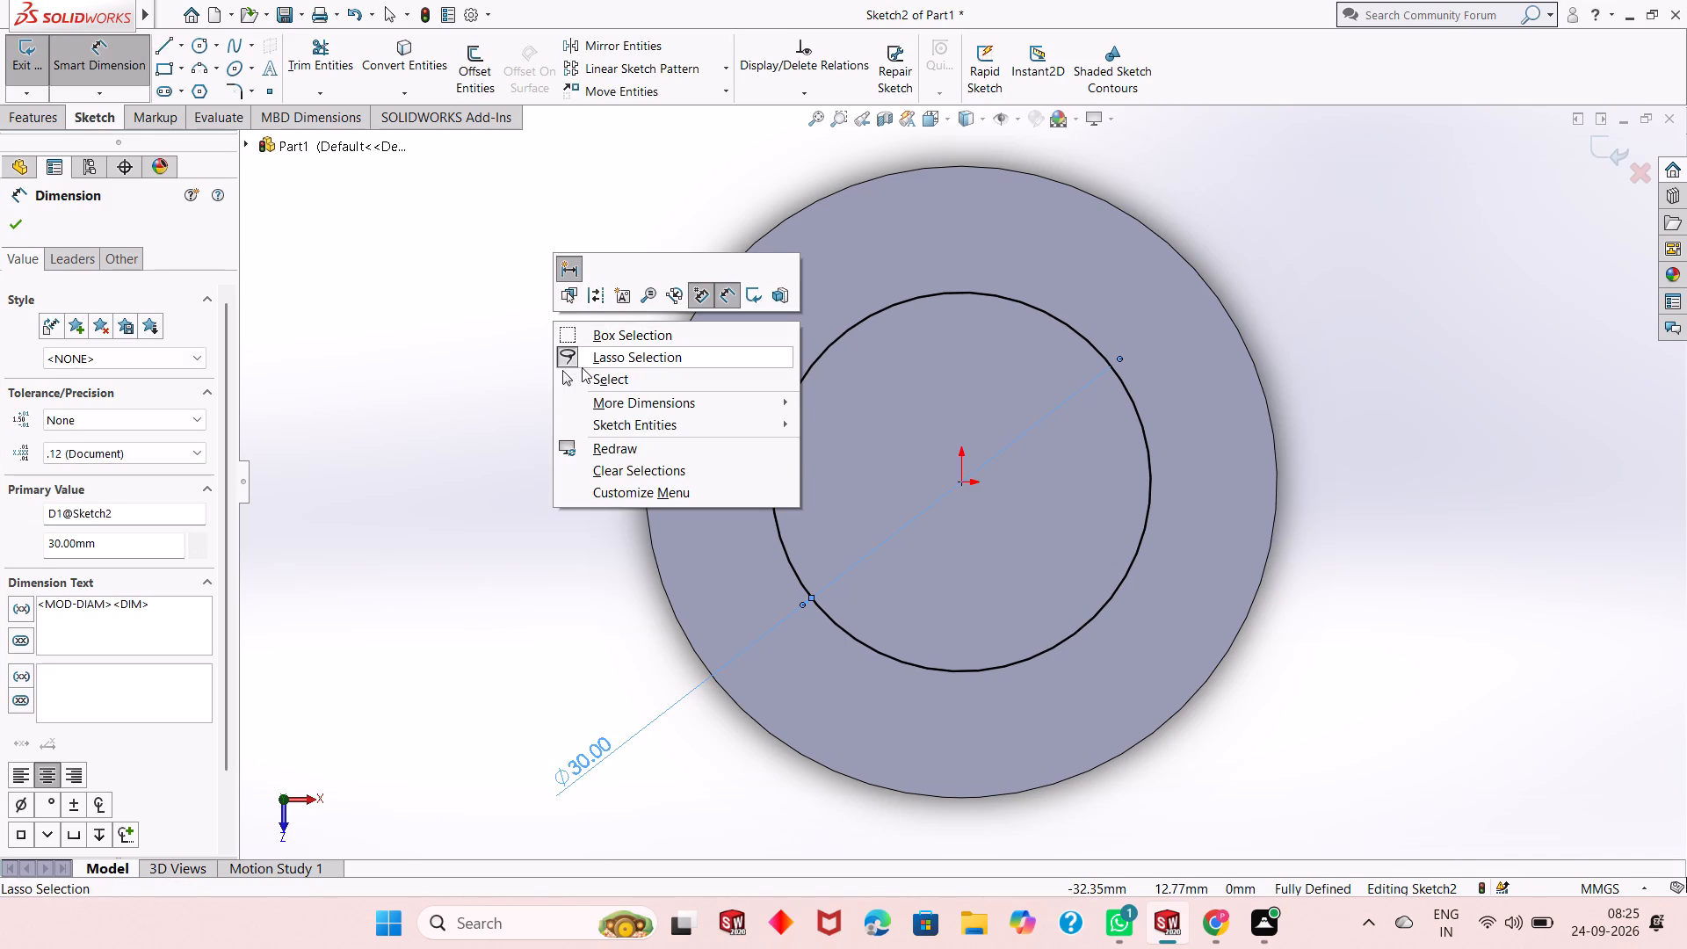
{"action": "left_click", "coordinate": [594, 383]}
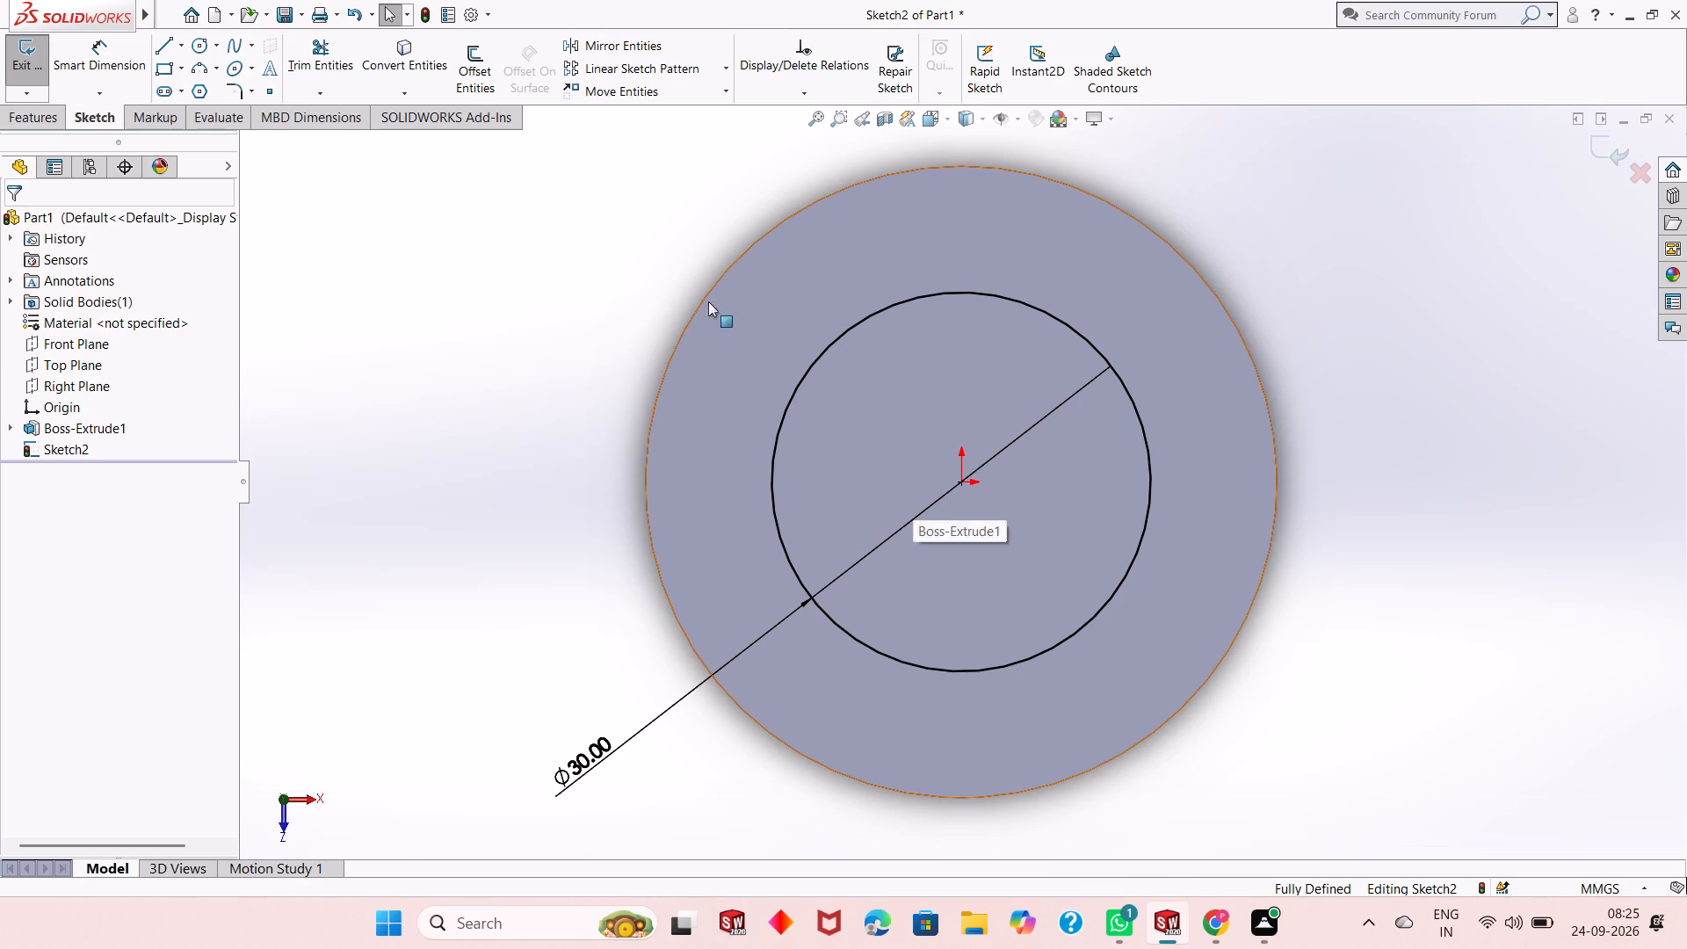
Sketch a corner rectangle about 3.4 mm wide and 7.9 mm high straddling the top of the 30 mm circle, above the origin.
{"action": "left_click", "coordinate": [161, 73]}
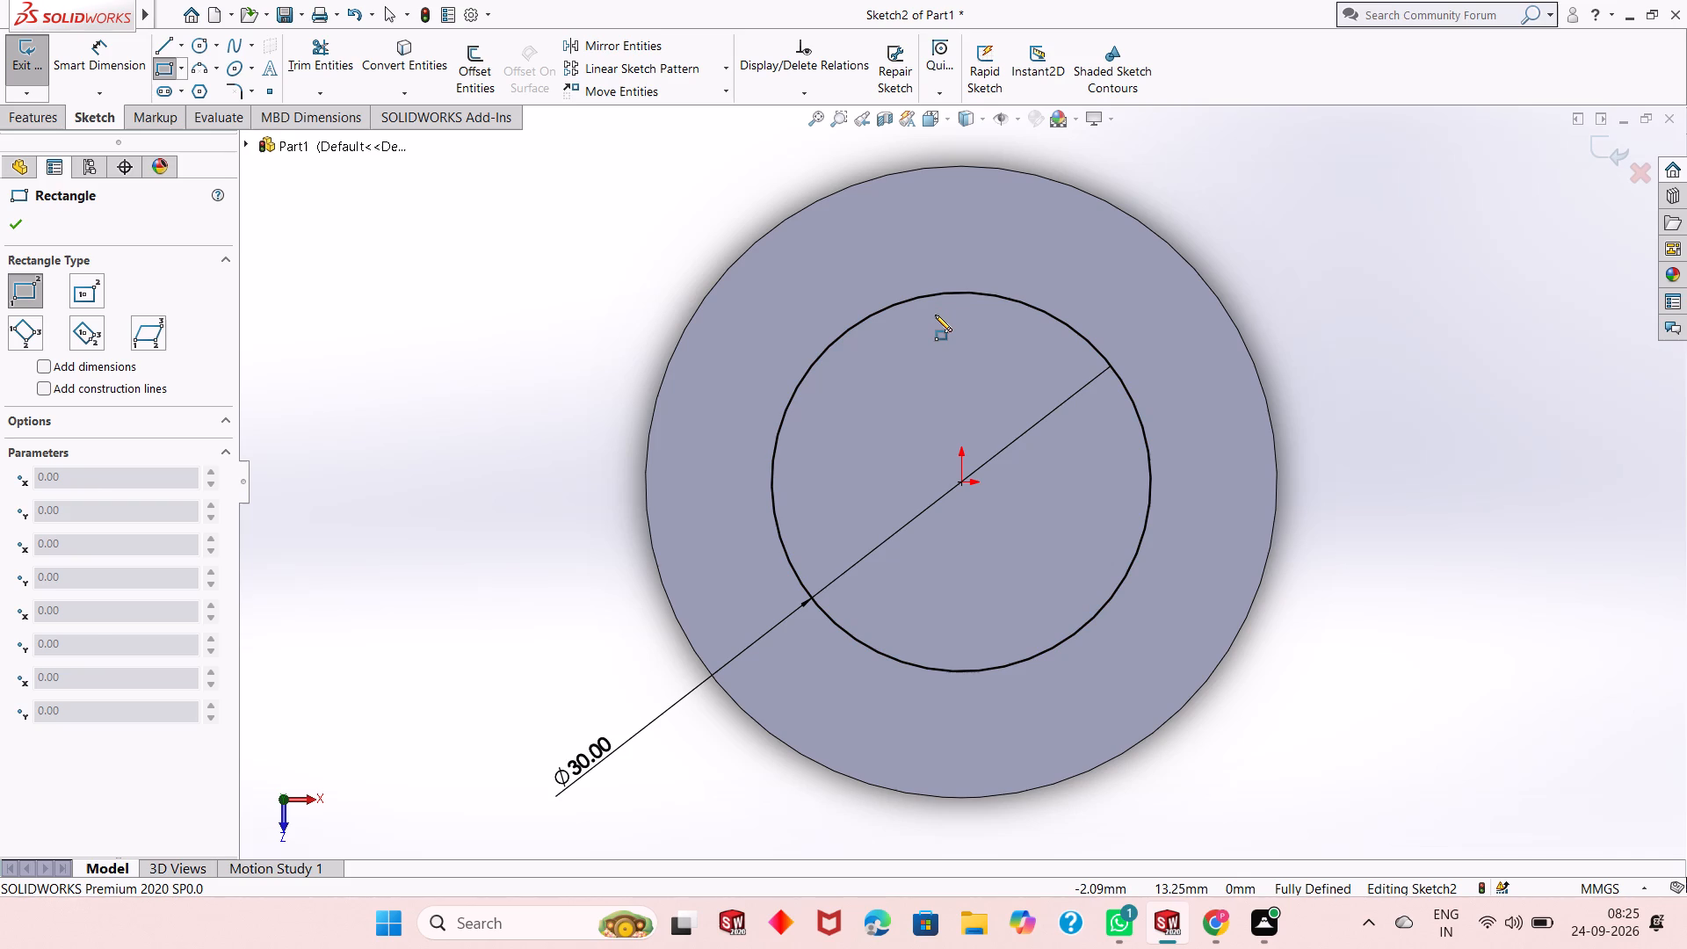
{"action": "left_click", "coordinate": [935, 315]}
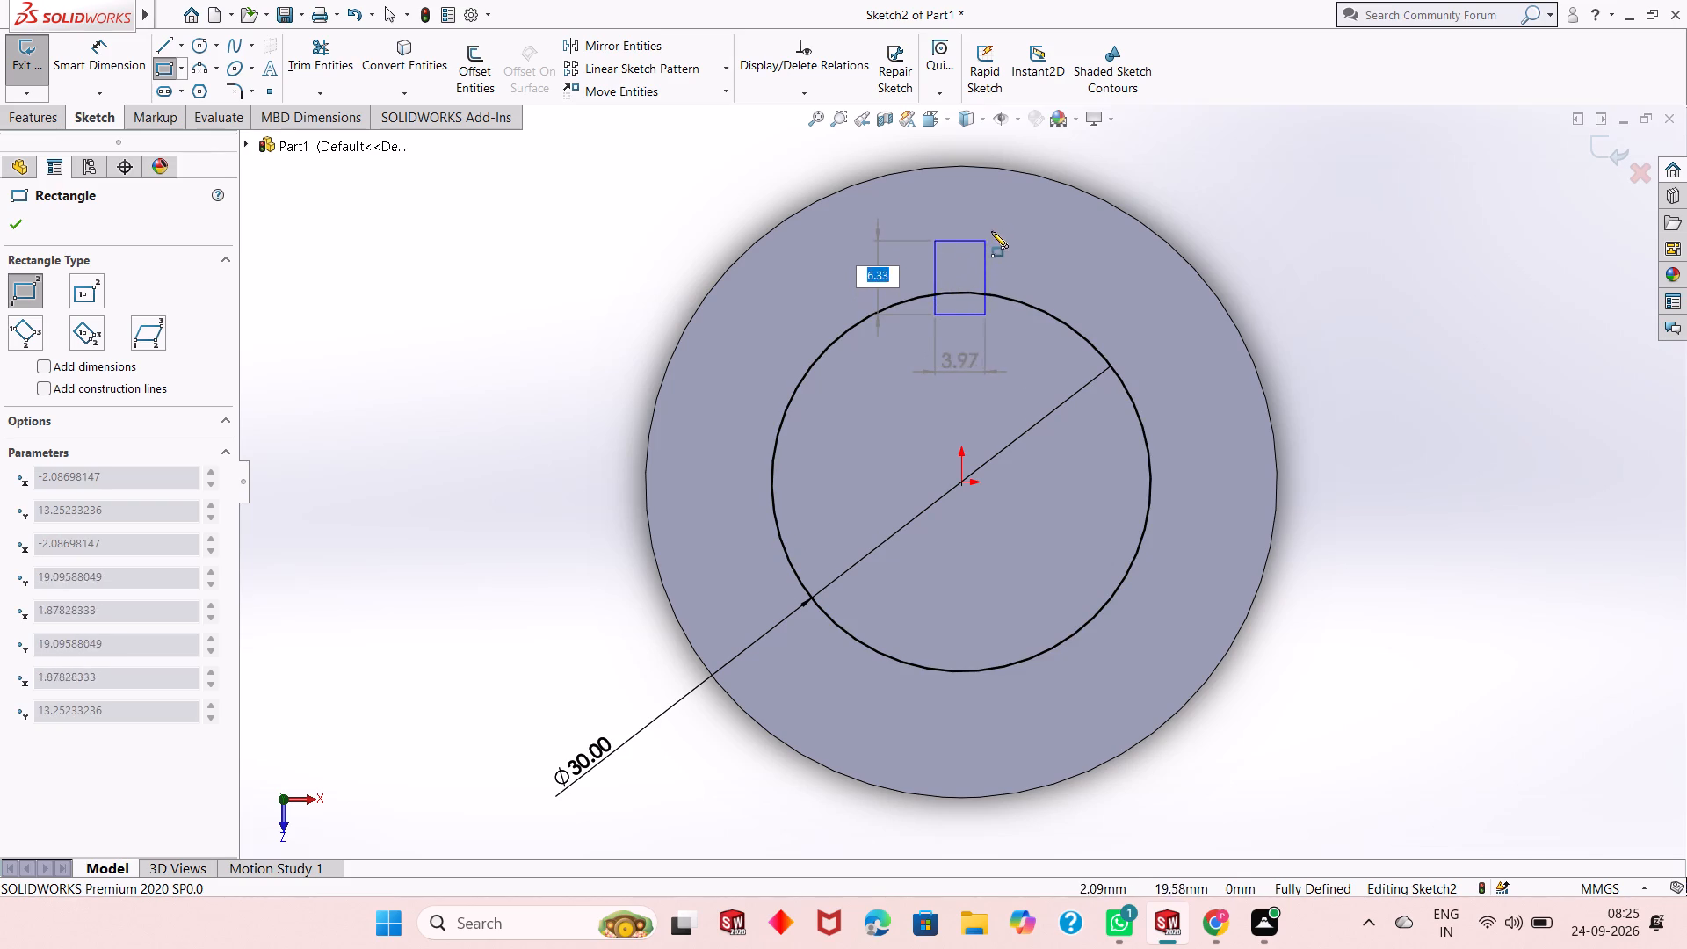
{"action": "left_click", "coordinate": [978, 214]}
{"action": "right_click", "coordinate": [978, 214]}
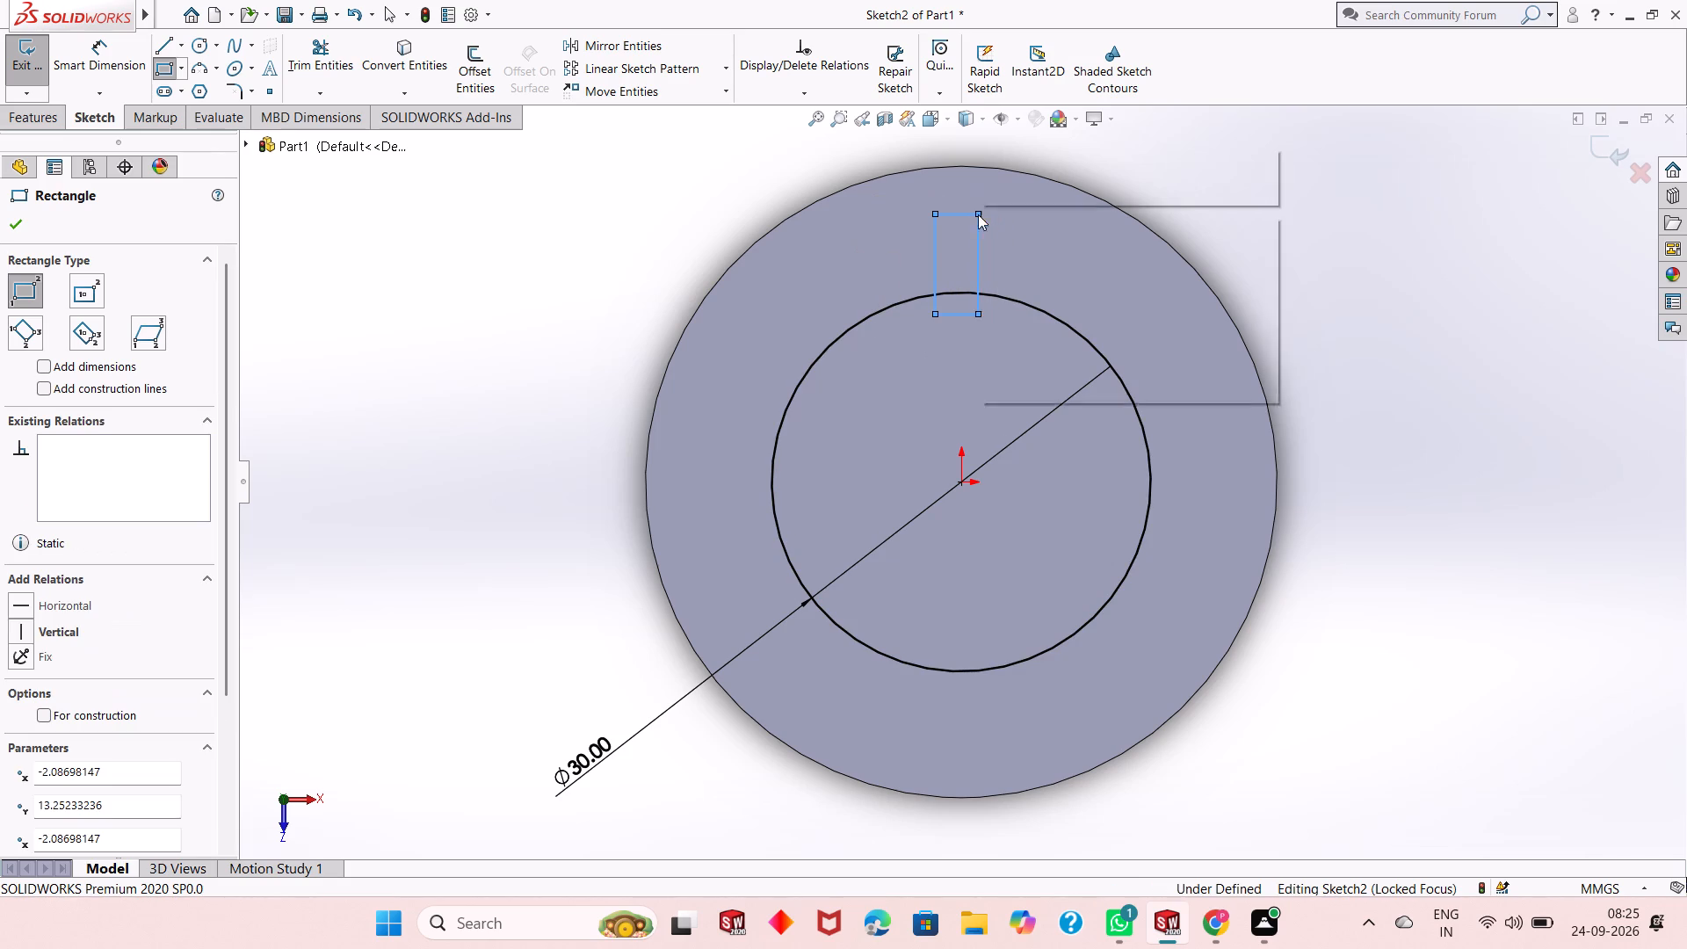
{"action": "left_click", "coordinate": [1001, 224]}
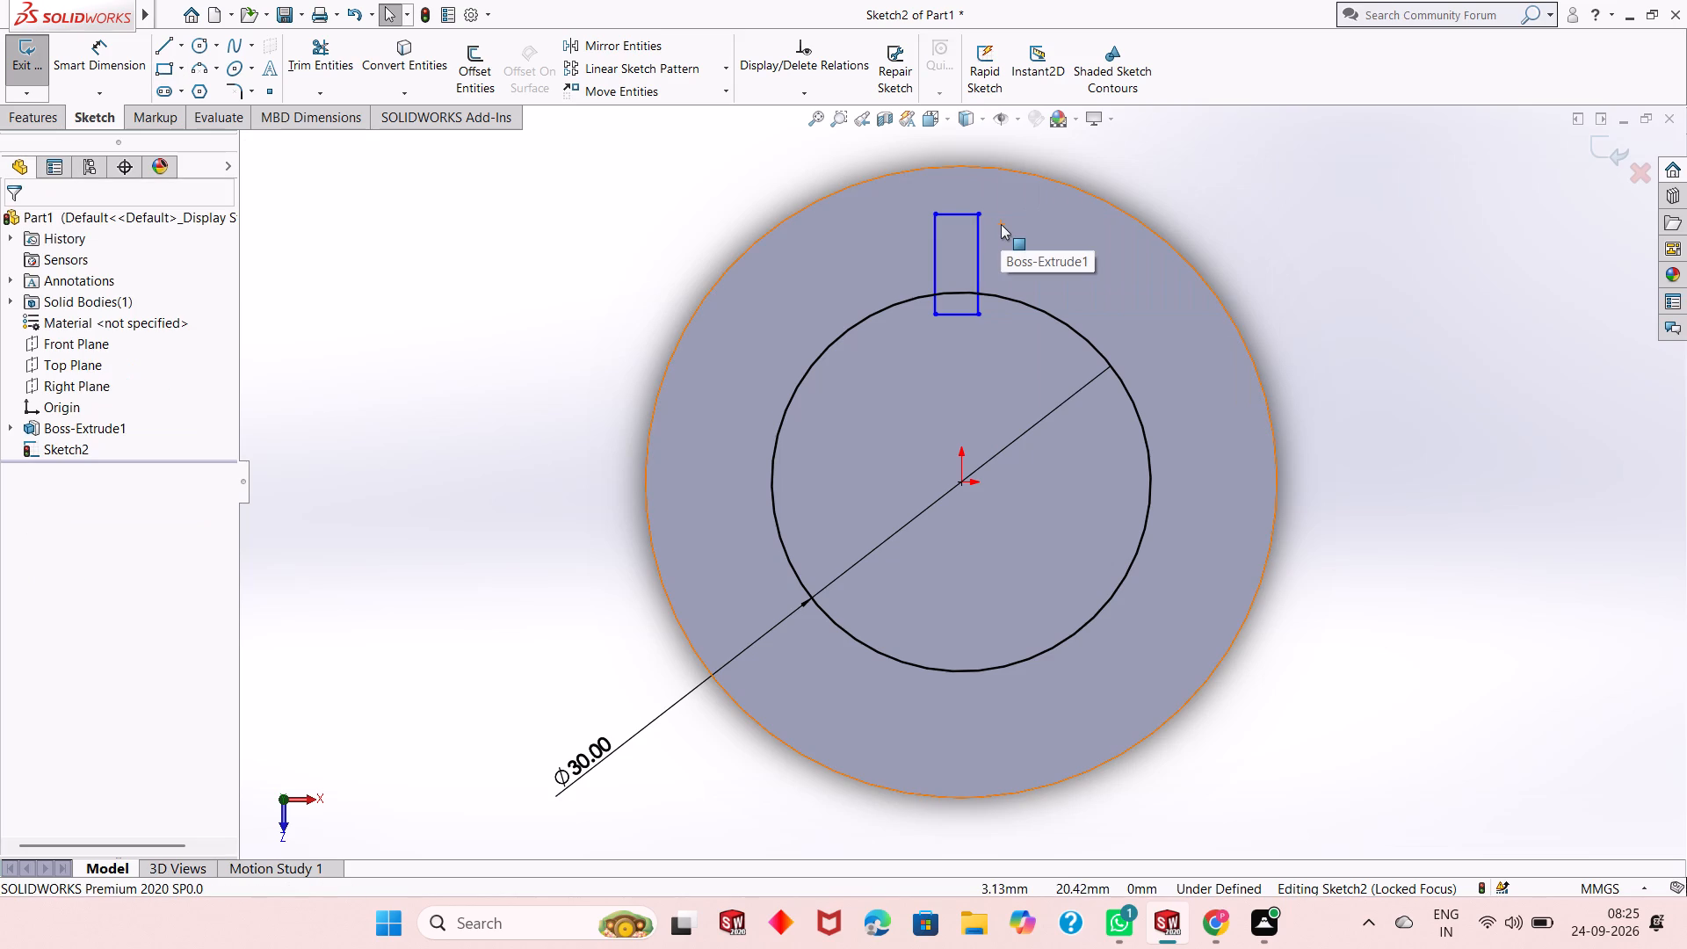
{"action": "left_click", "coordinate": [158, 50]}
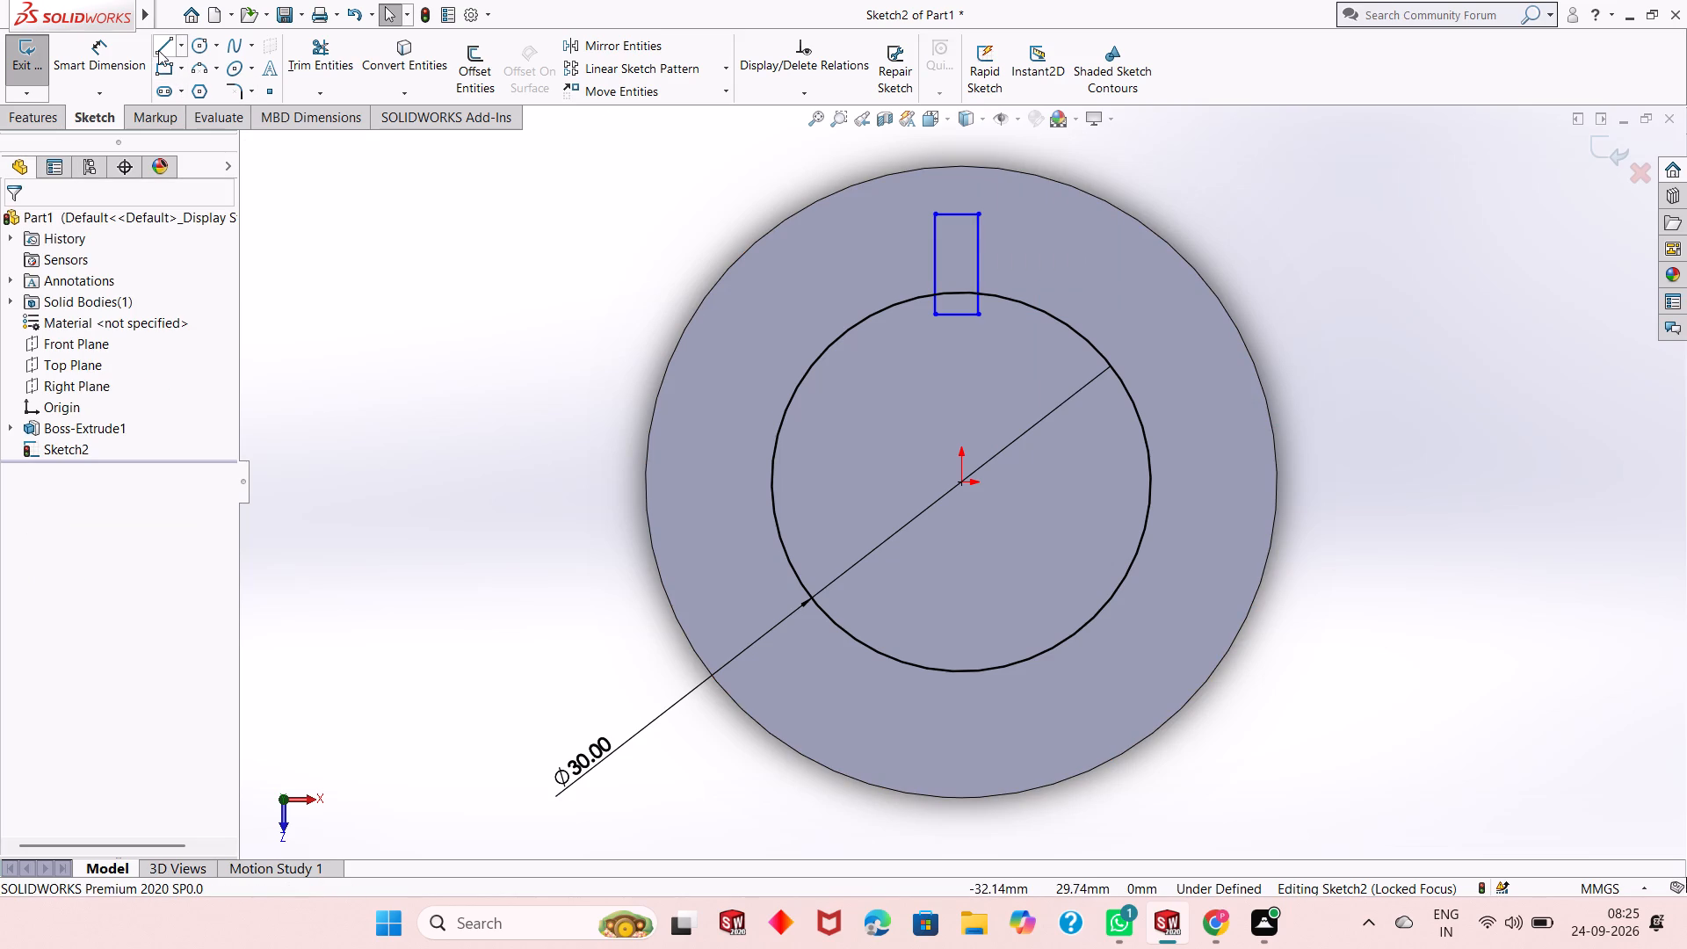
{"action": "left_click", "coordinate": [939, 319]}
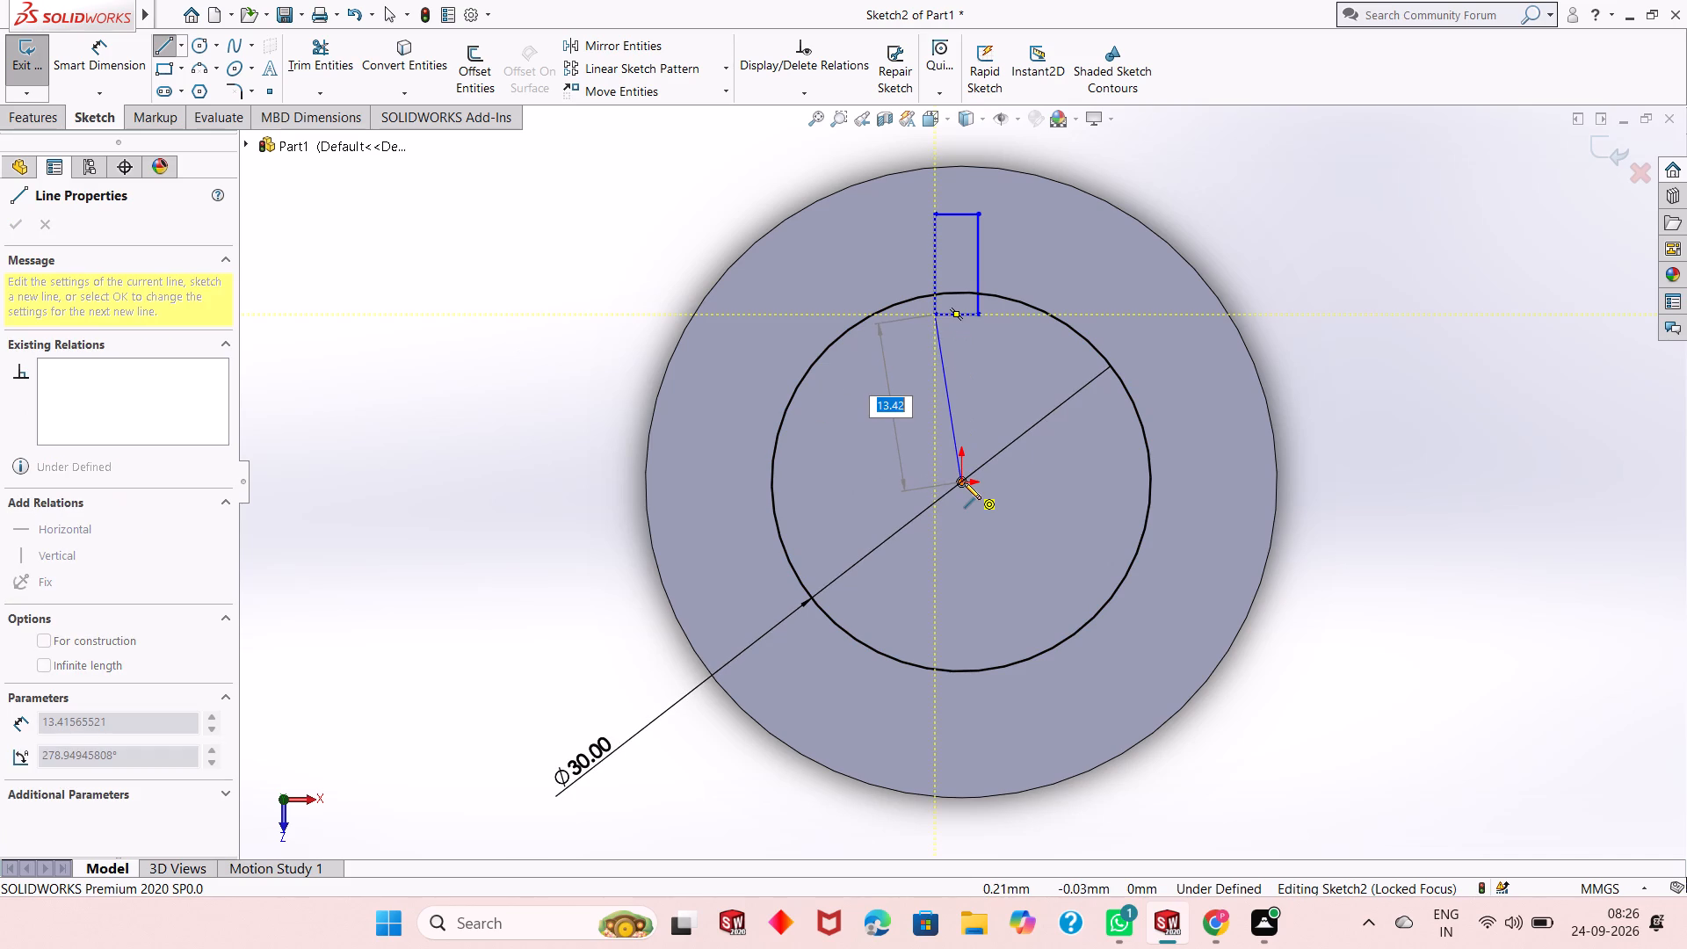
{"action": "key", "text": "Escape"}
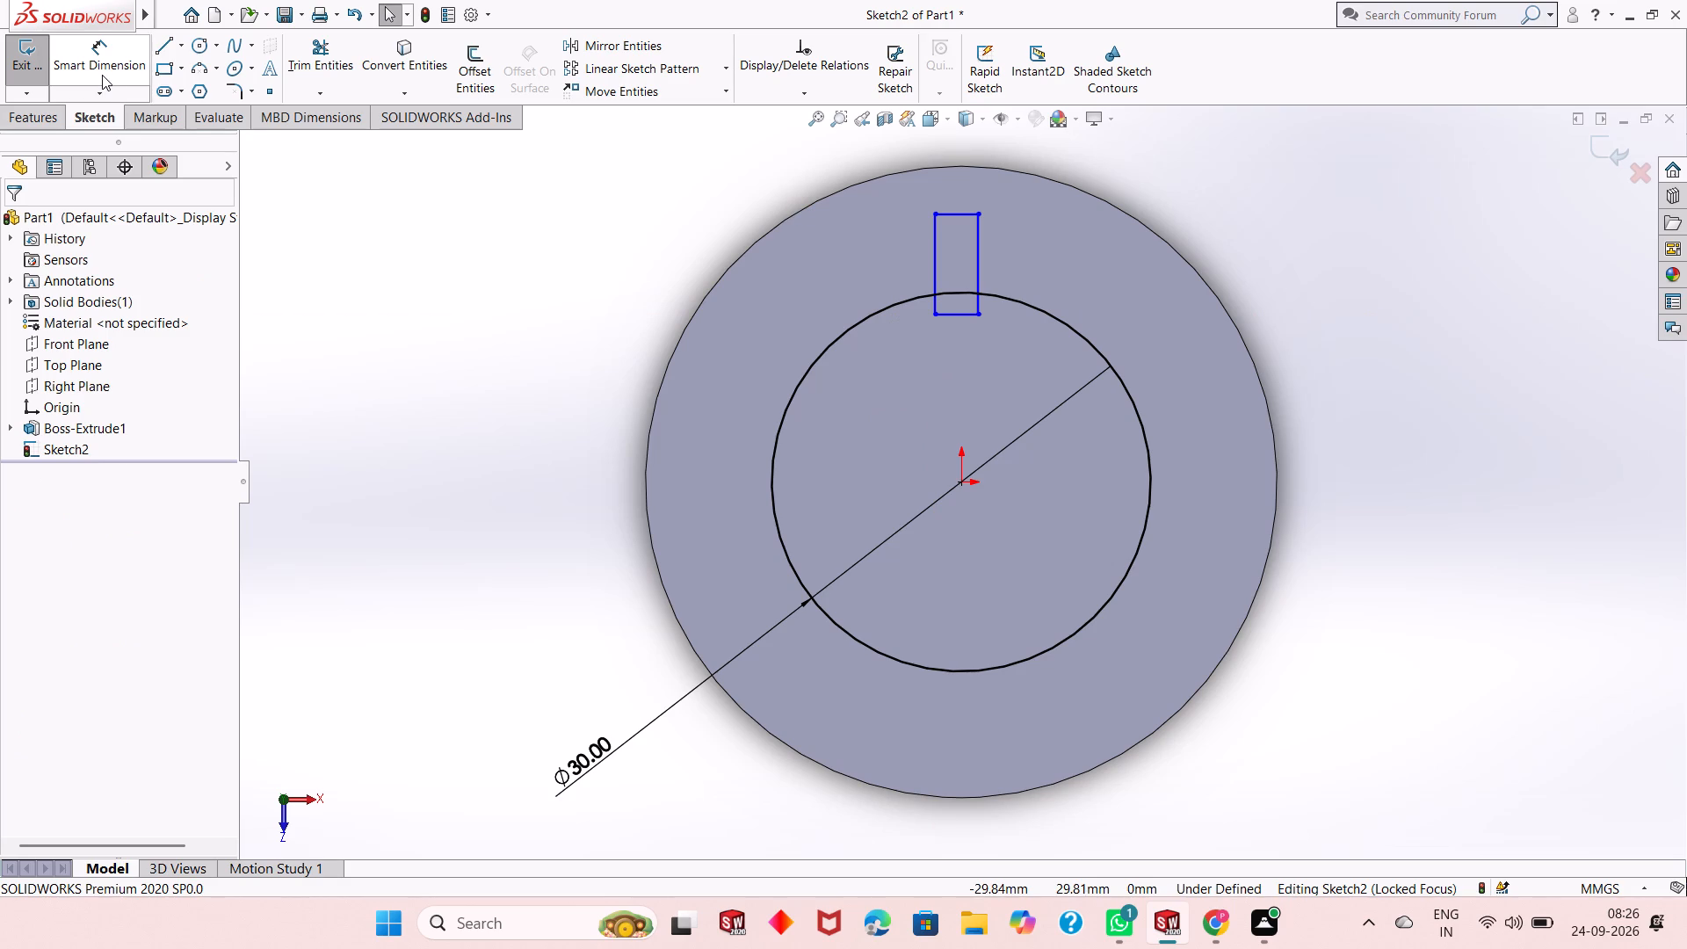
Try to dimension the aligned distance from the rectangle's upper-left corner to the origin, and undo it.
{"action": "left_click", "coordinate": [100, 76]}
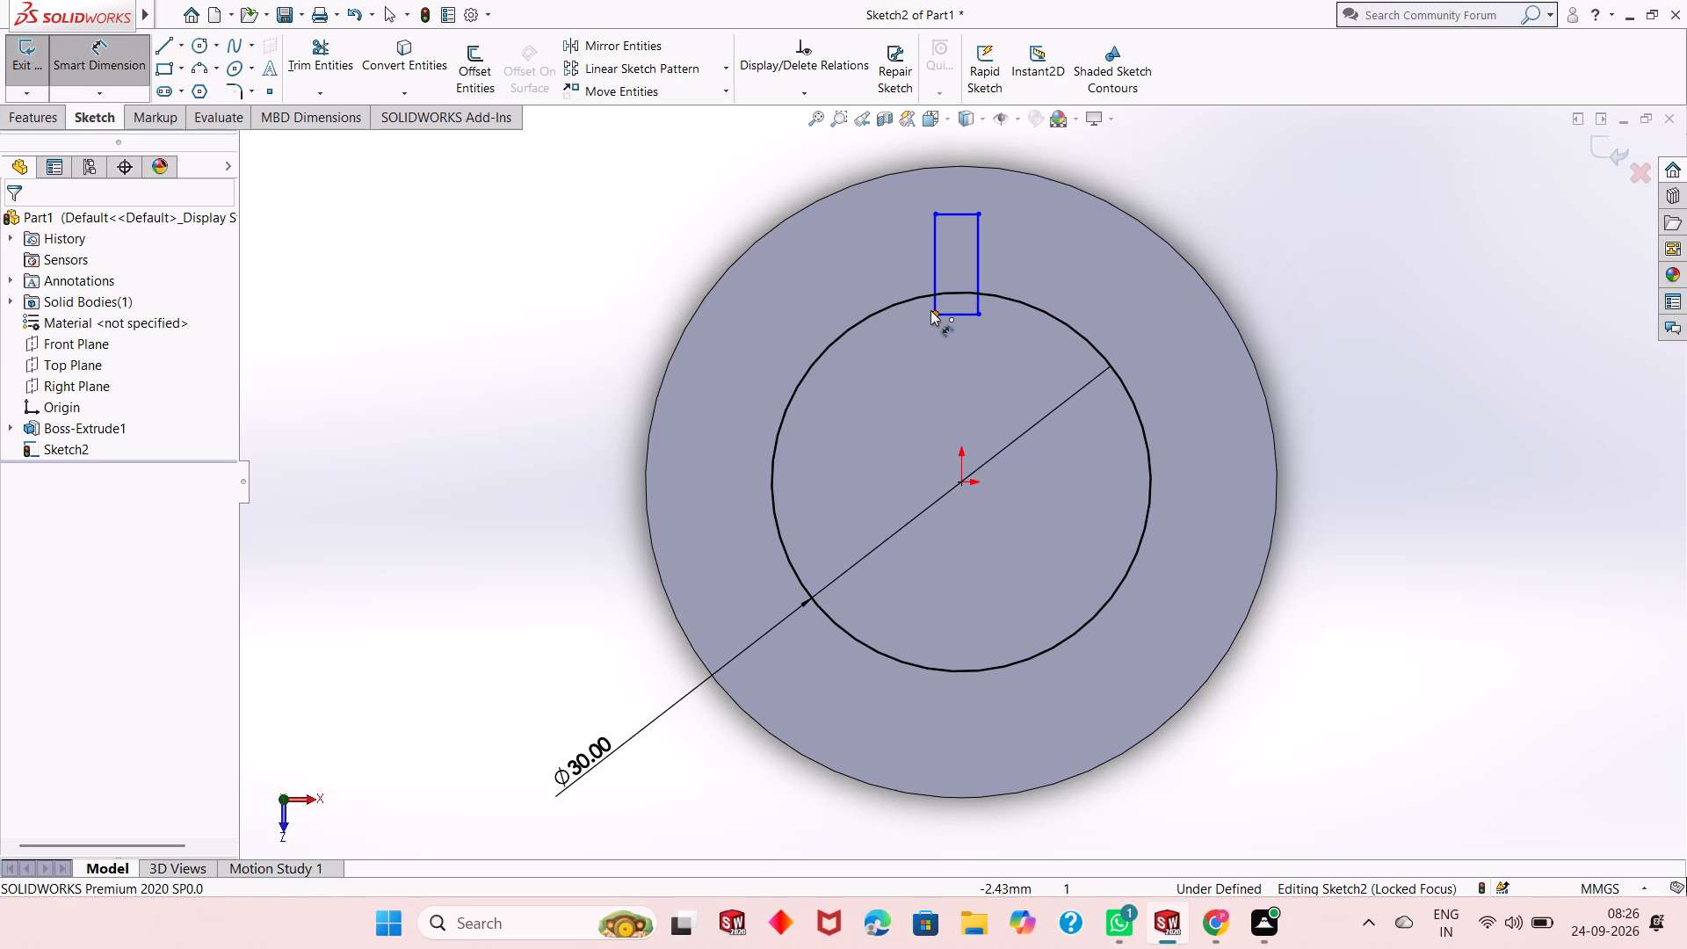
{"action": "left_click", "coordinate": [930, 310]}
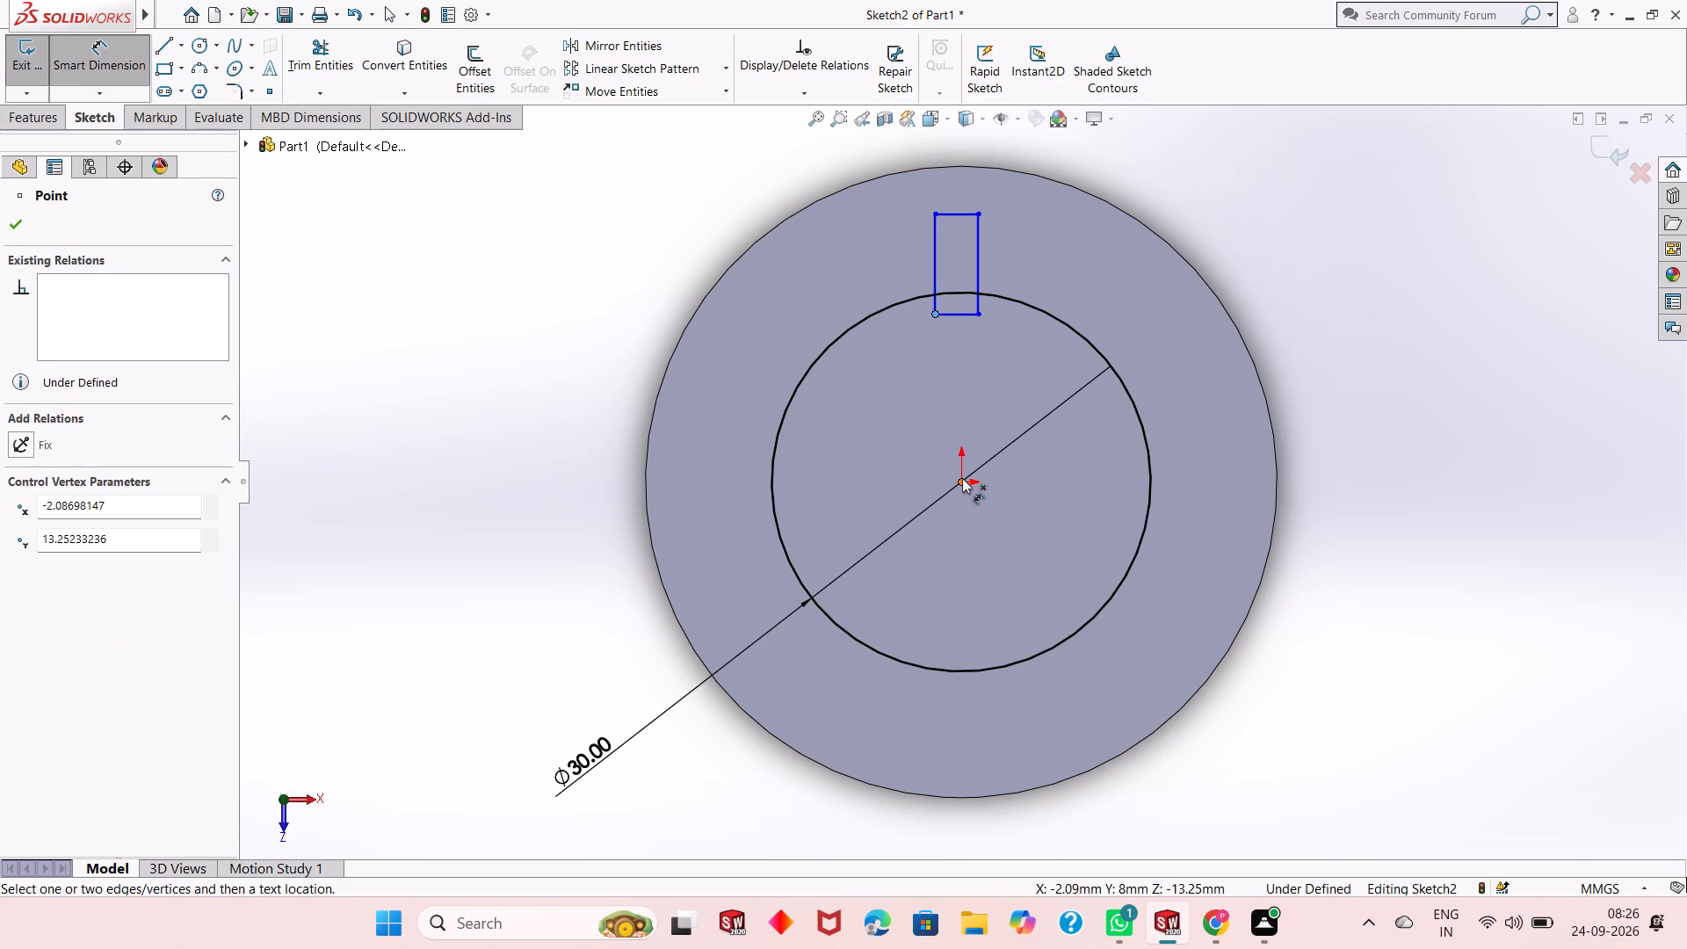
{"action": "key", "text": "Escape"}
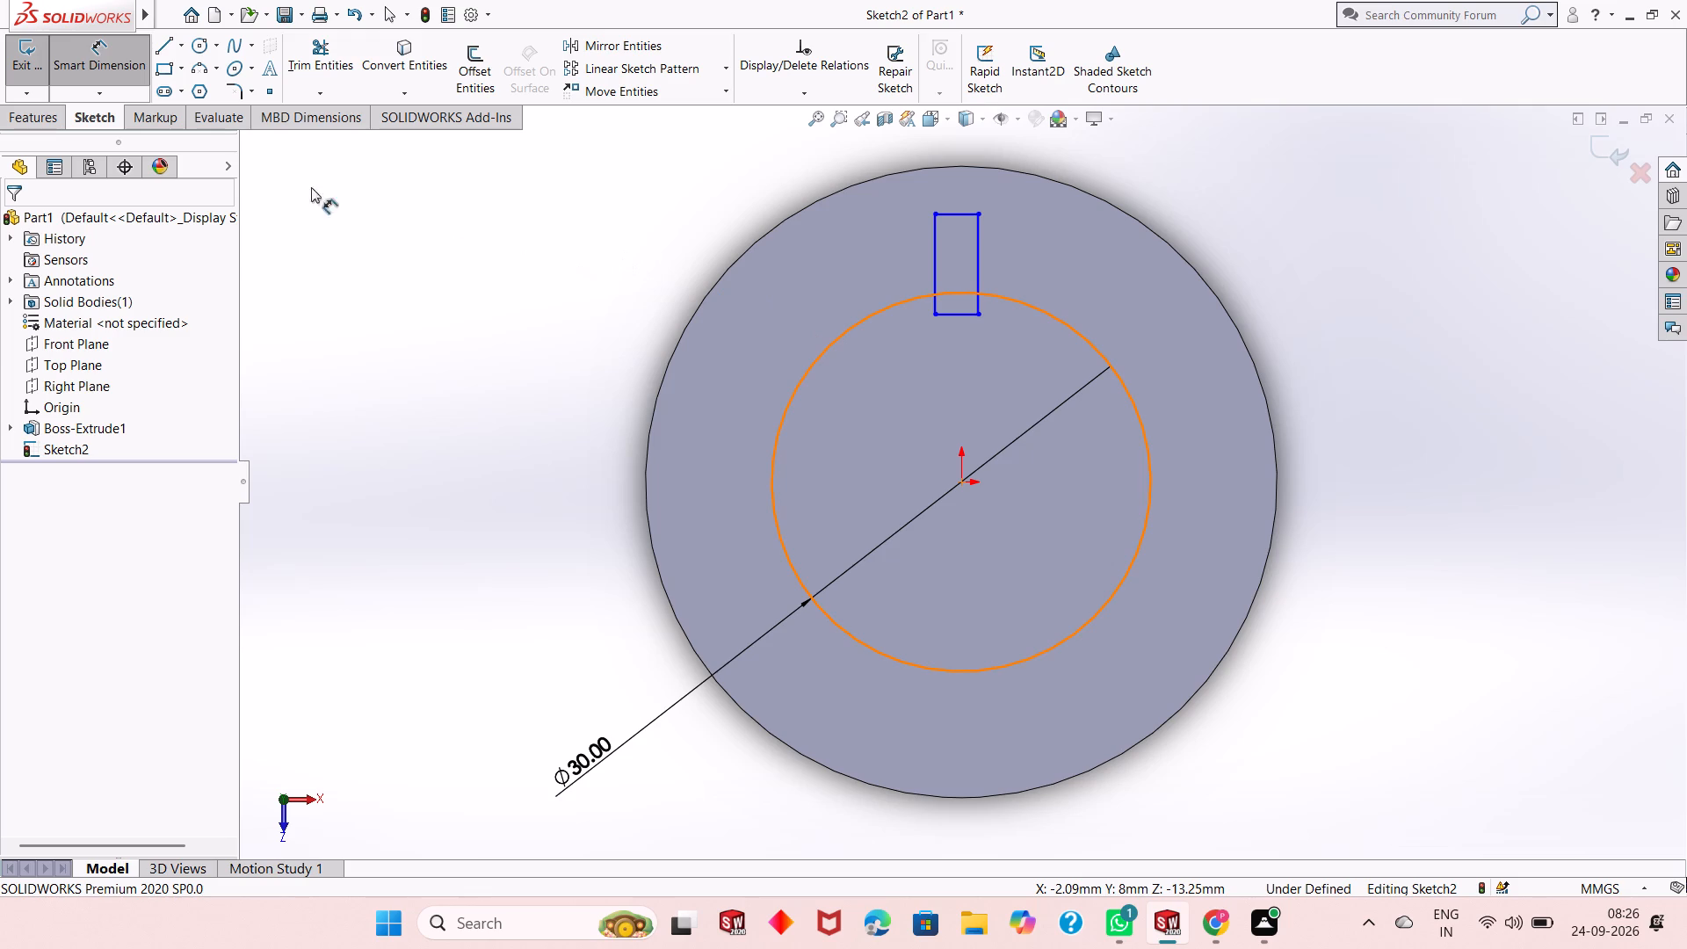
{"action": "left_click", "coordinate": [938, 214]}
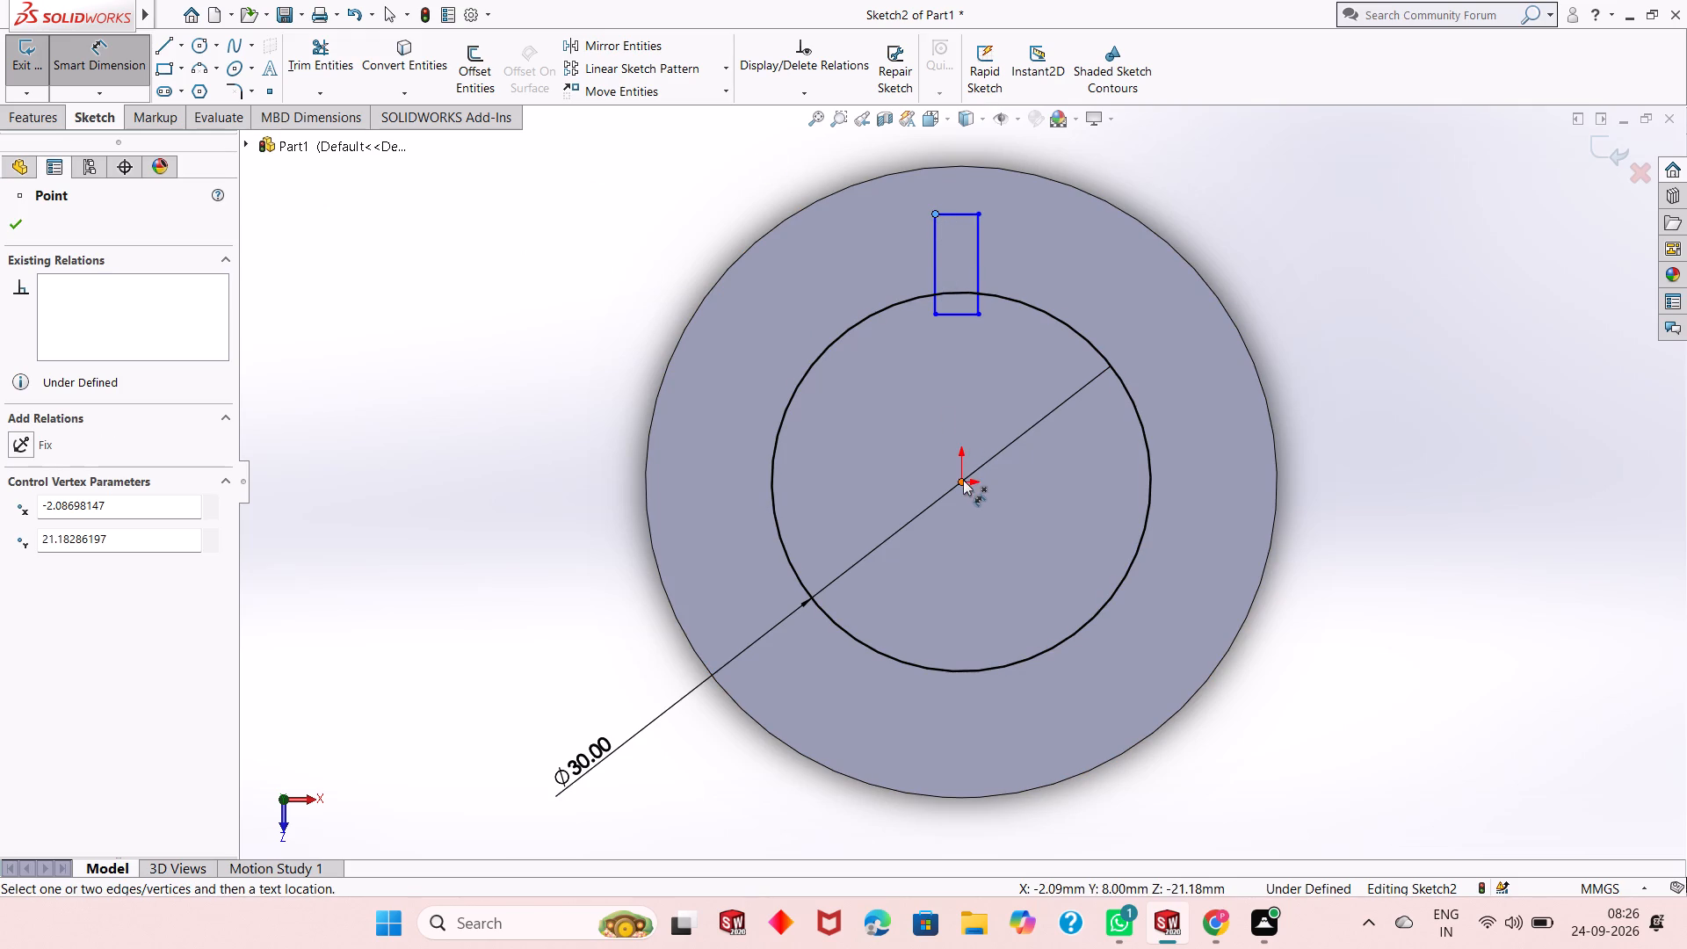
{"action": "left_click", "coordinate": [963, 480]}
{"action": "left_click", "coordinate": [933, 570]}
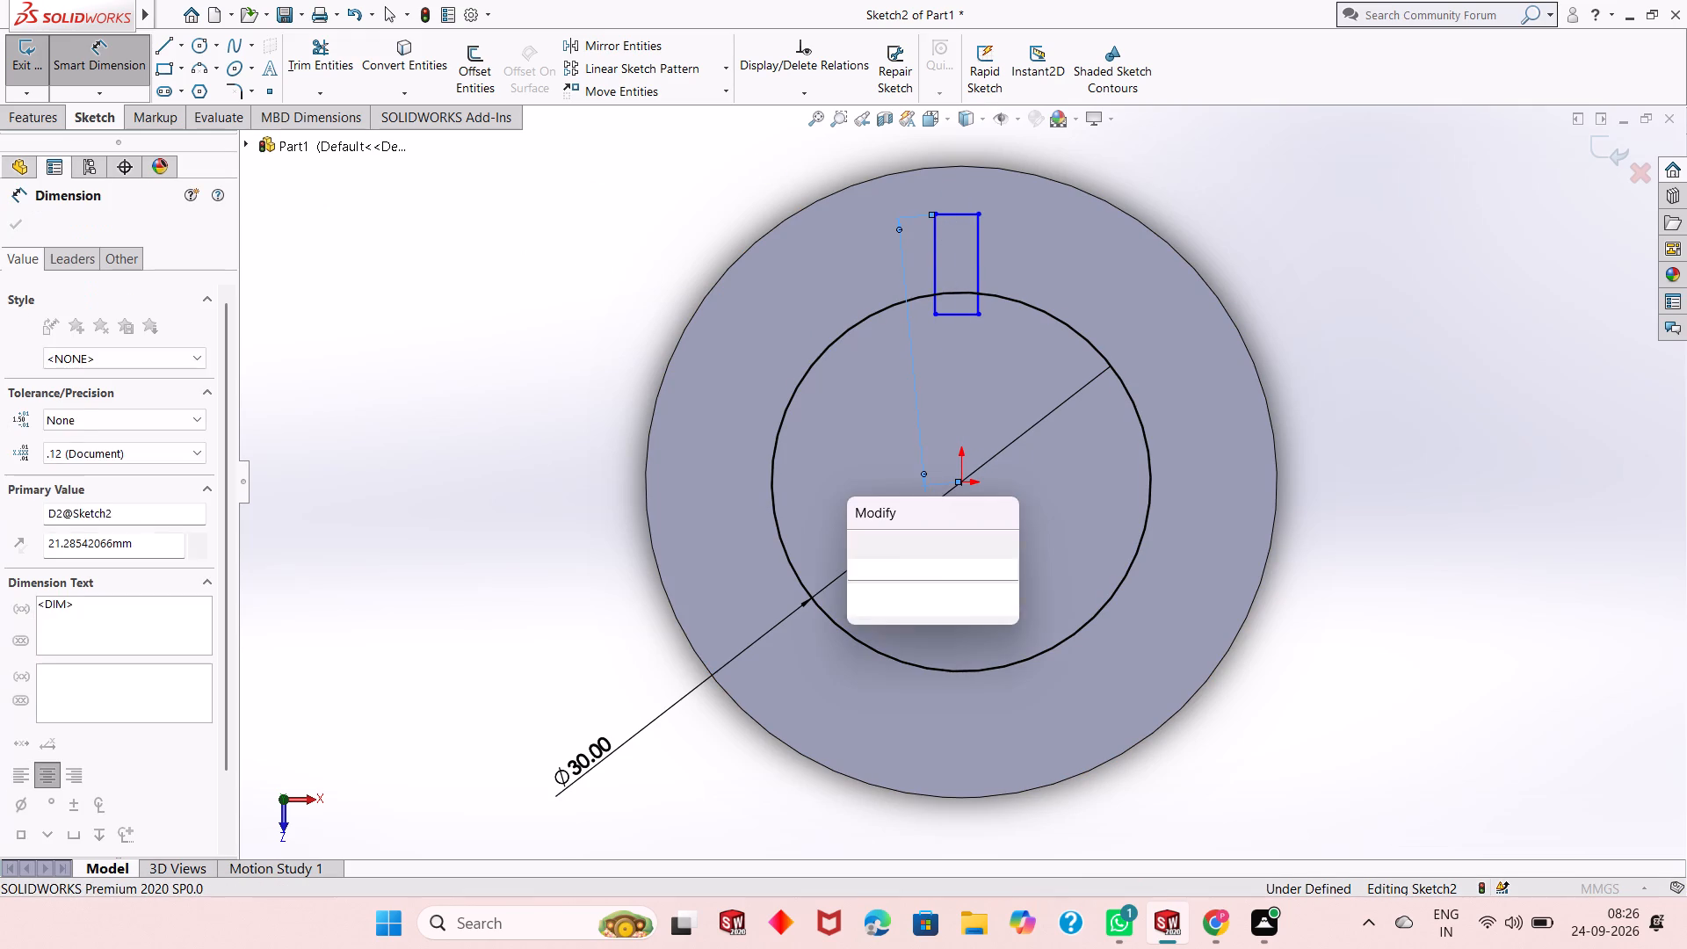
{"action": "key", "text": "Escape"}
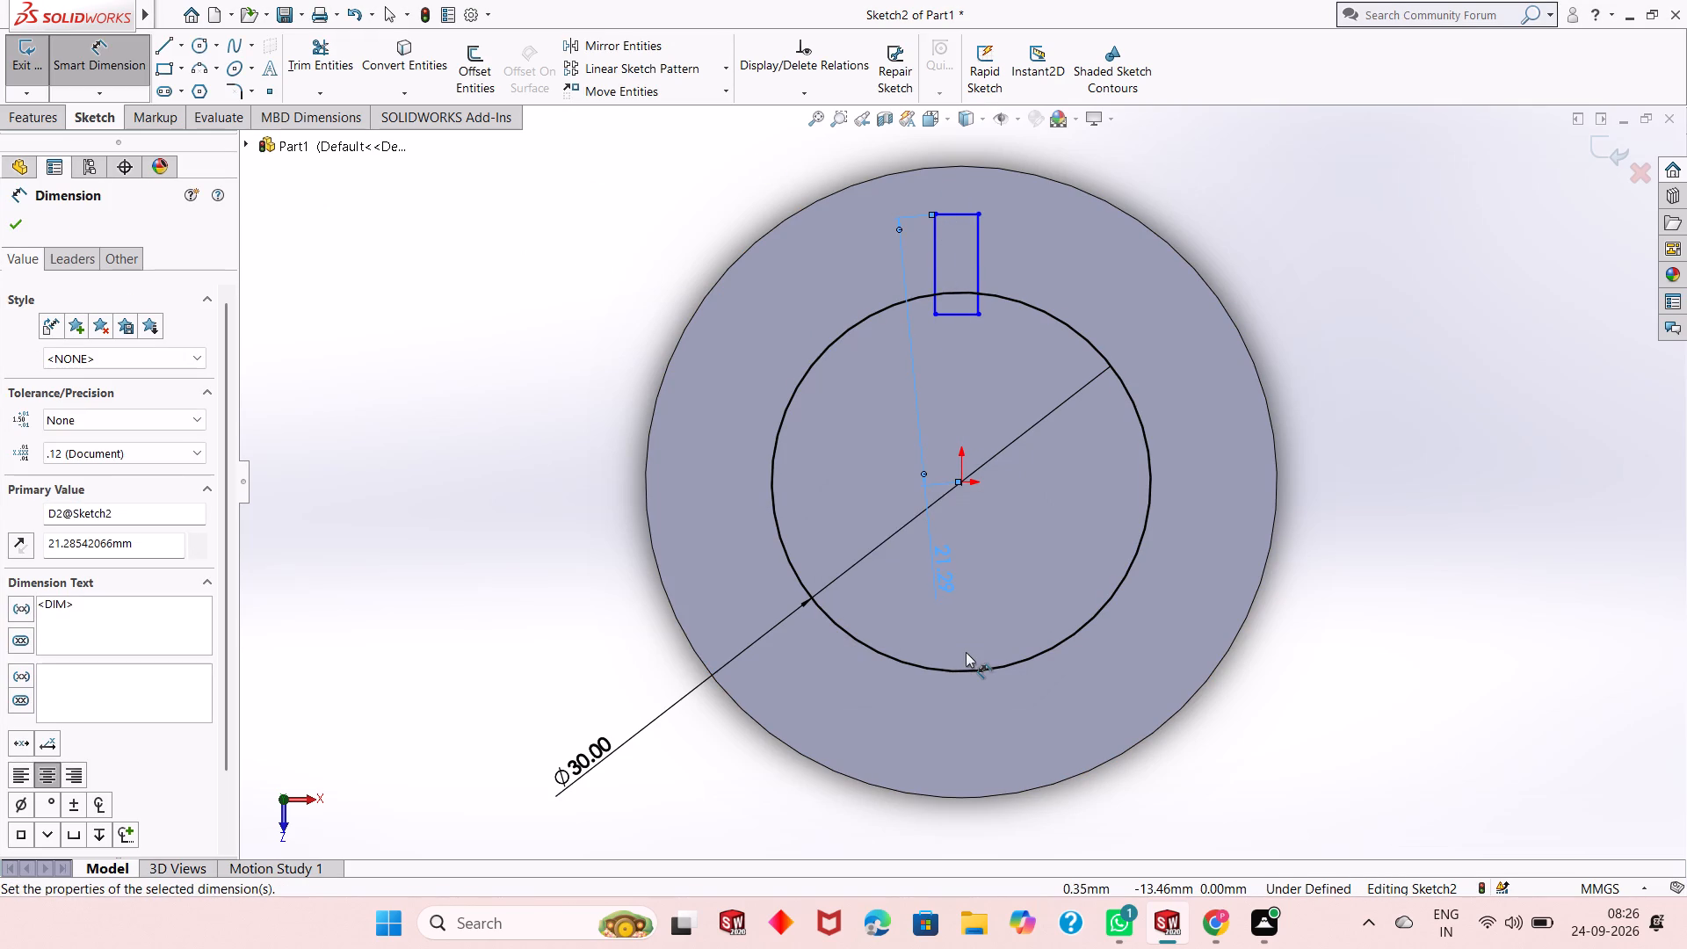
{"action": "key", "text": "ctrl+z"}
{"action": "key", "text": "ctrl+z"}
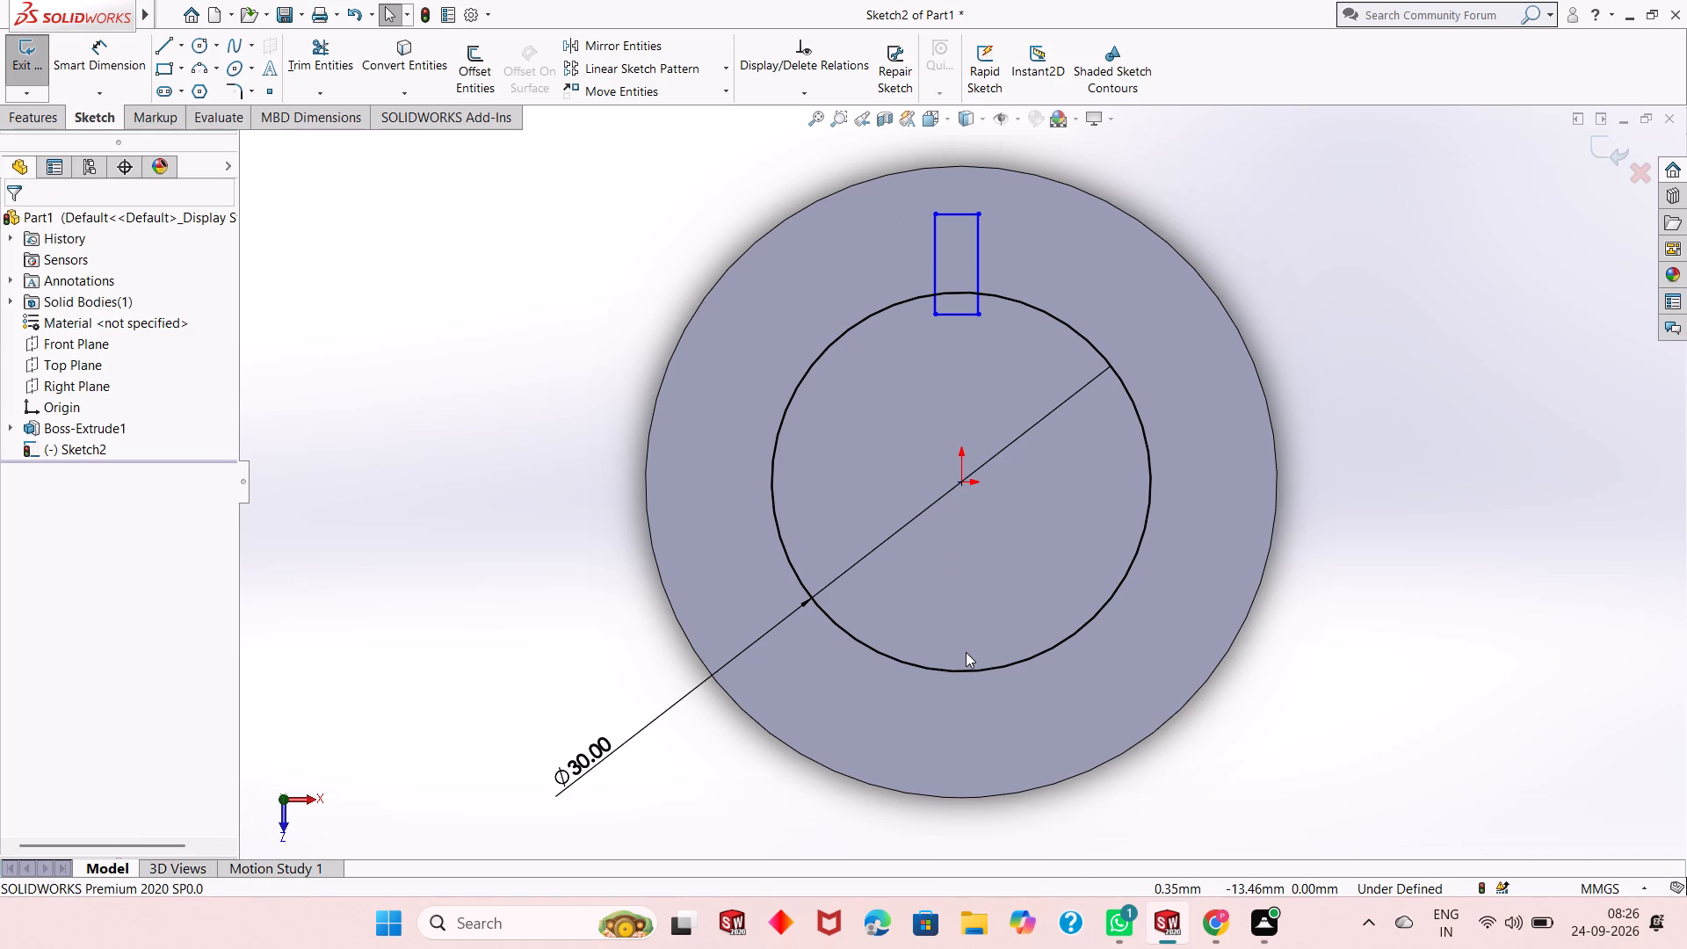
Dimension the horizontal distance from the rectangle's upper-left corner to the origin as 1 mm.
{"action": "left_click", "coordinate": [468, 333]}
{"action": "left_click", "coordinate": [121, 77]}
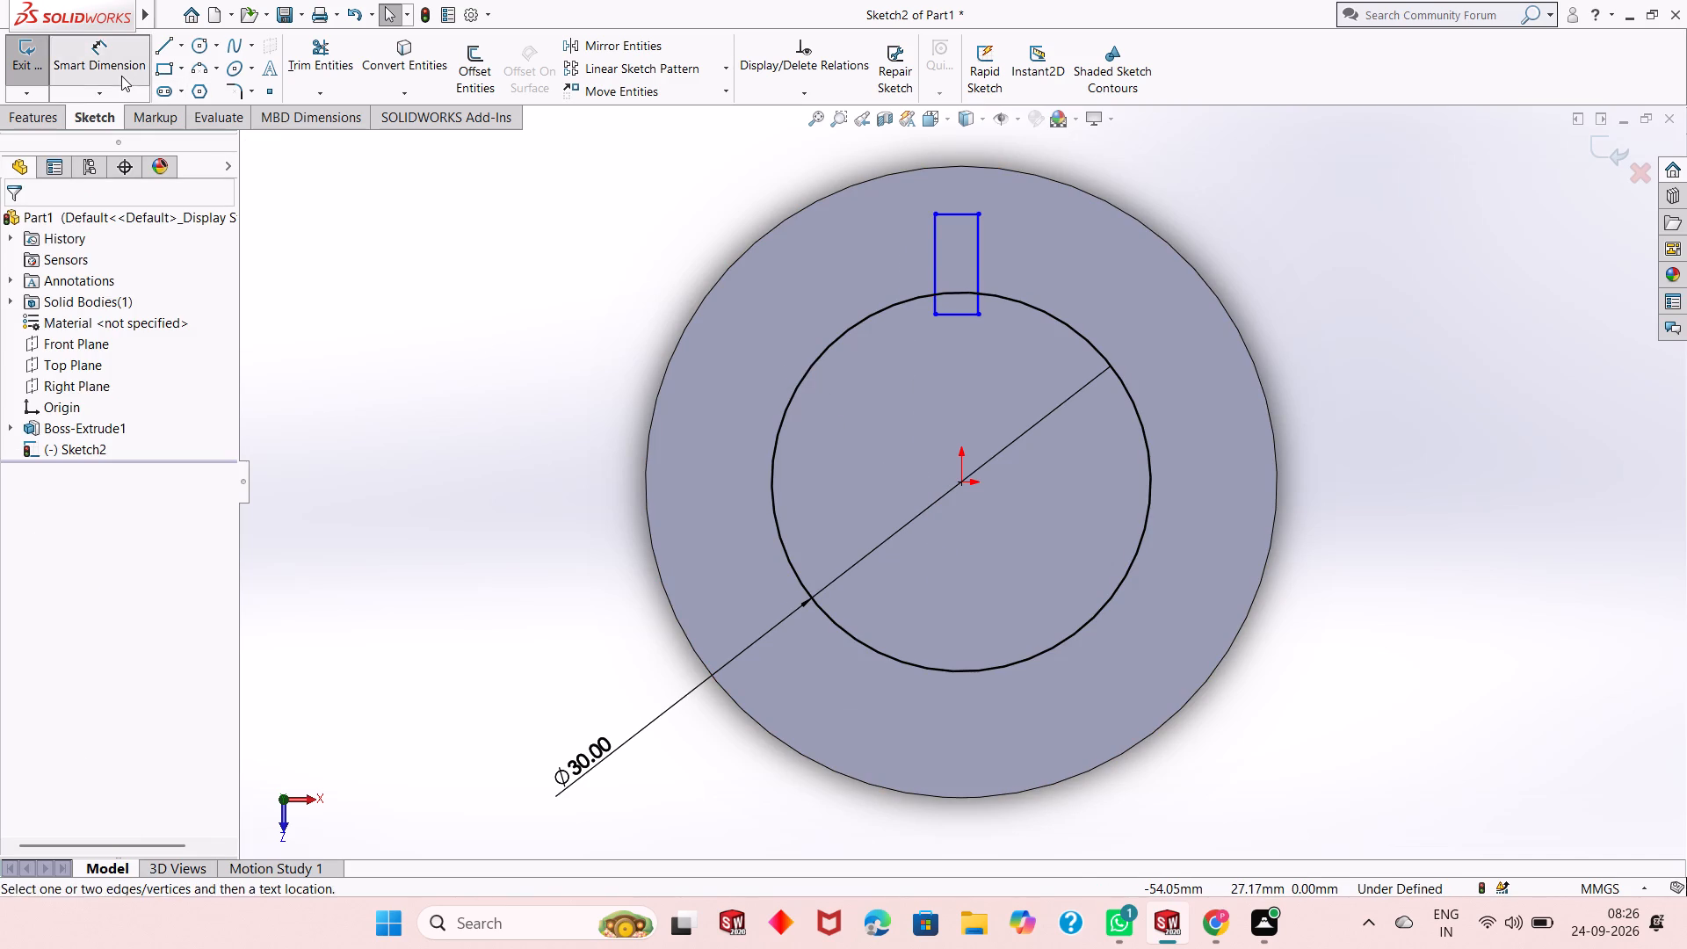
{"action": "left_click", "coordinate": [930, 217]}
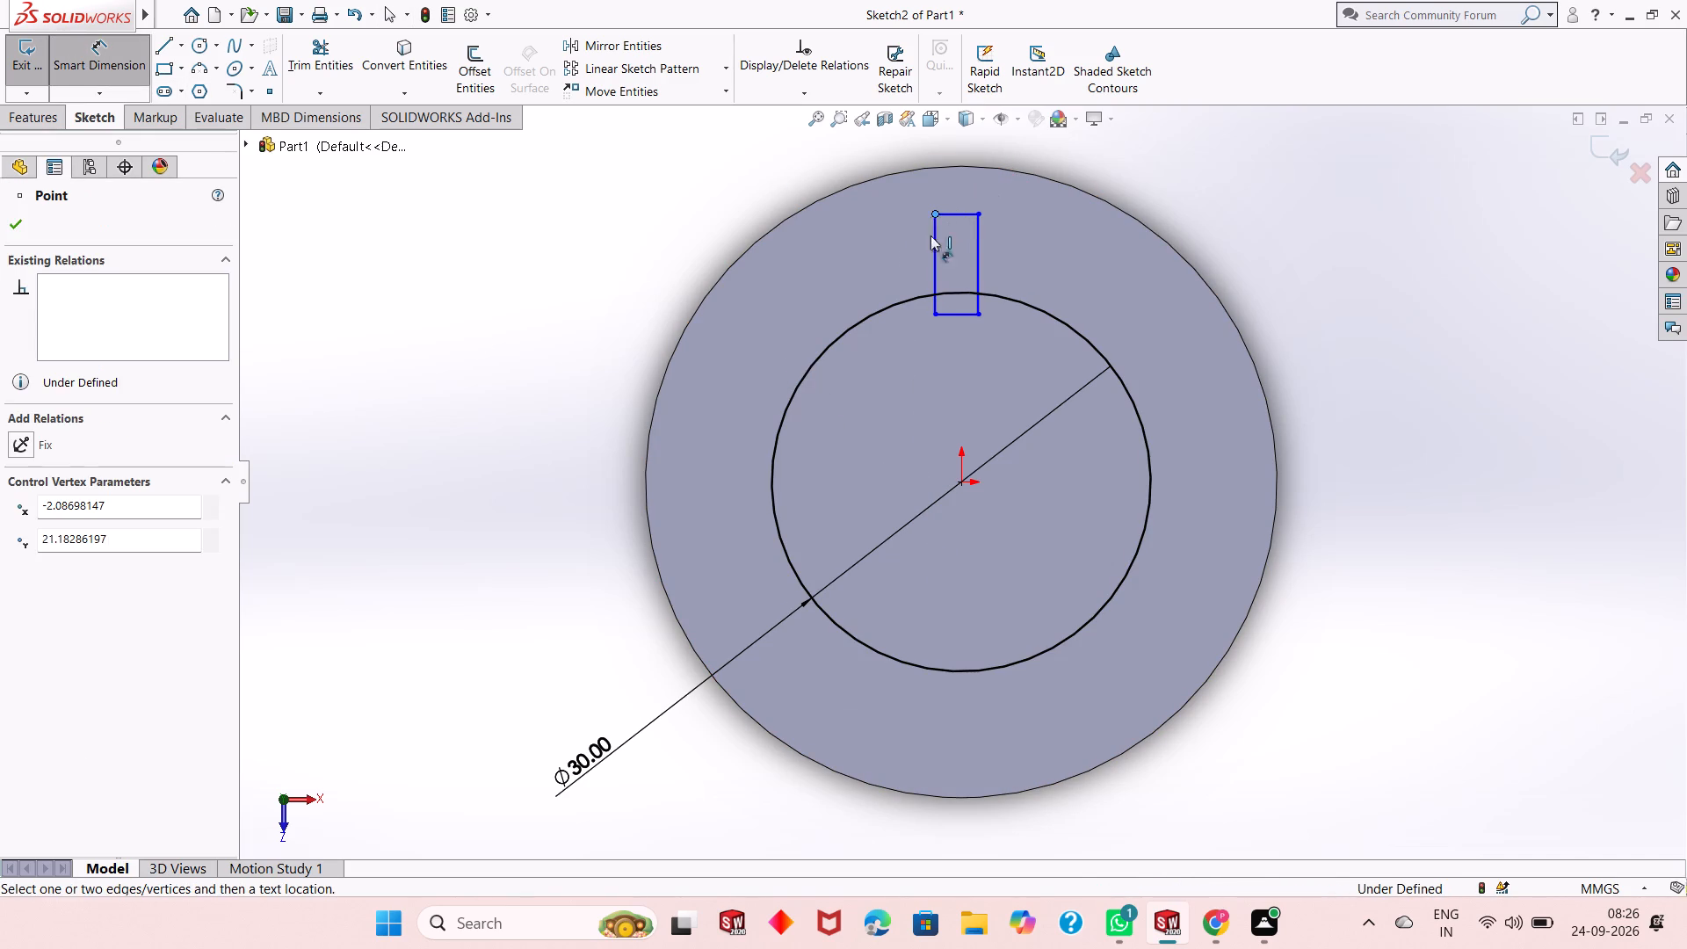
{"action": "left_click", "coordinate": [964, 482]}
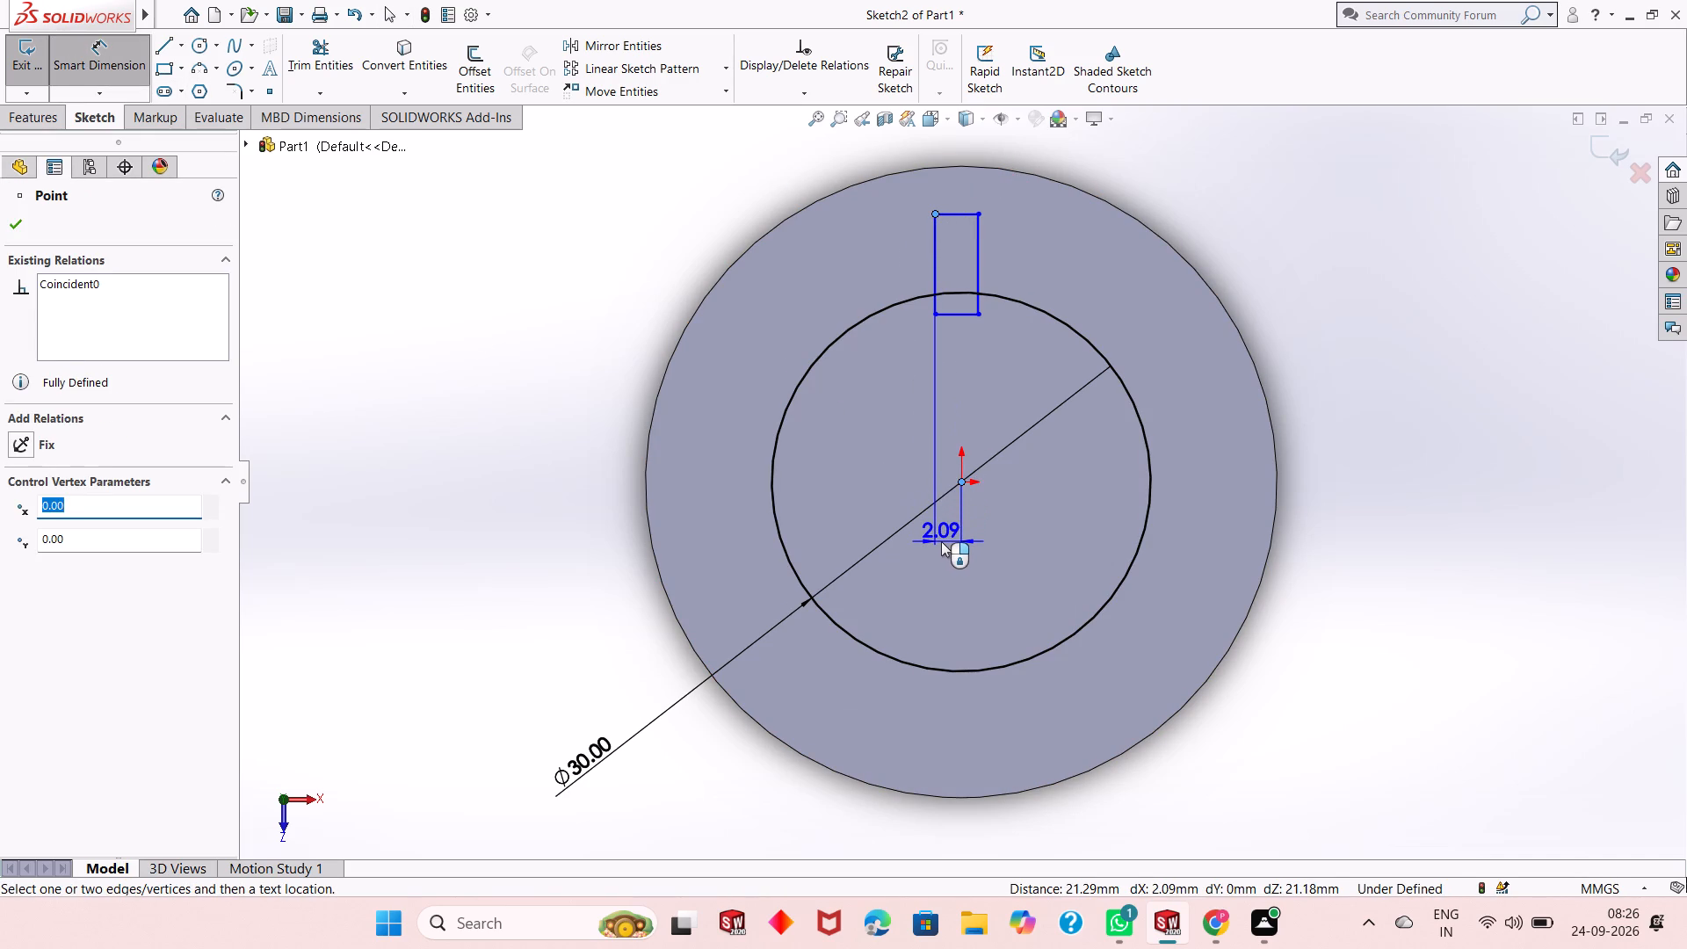
{"action": "left_click", "coordinate": [941, 541]}
{"action": "key", "text": "1"}
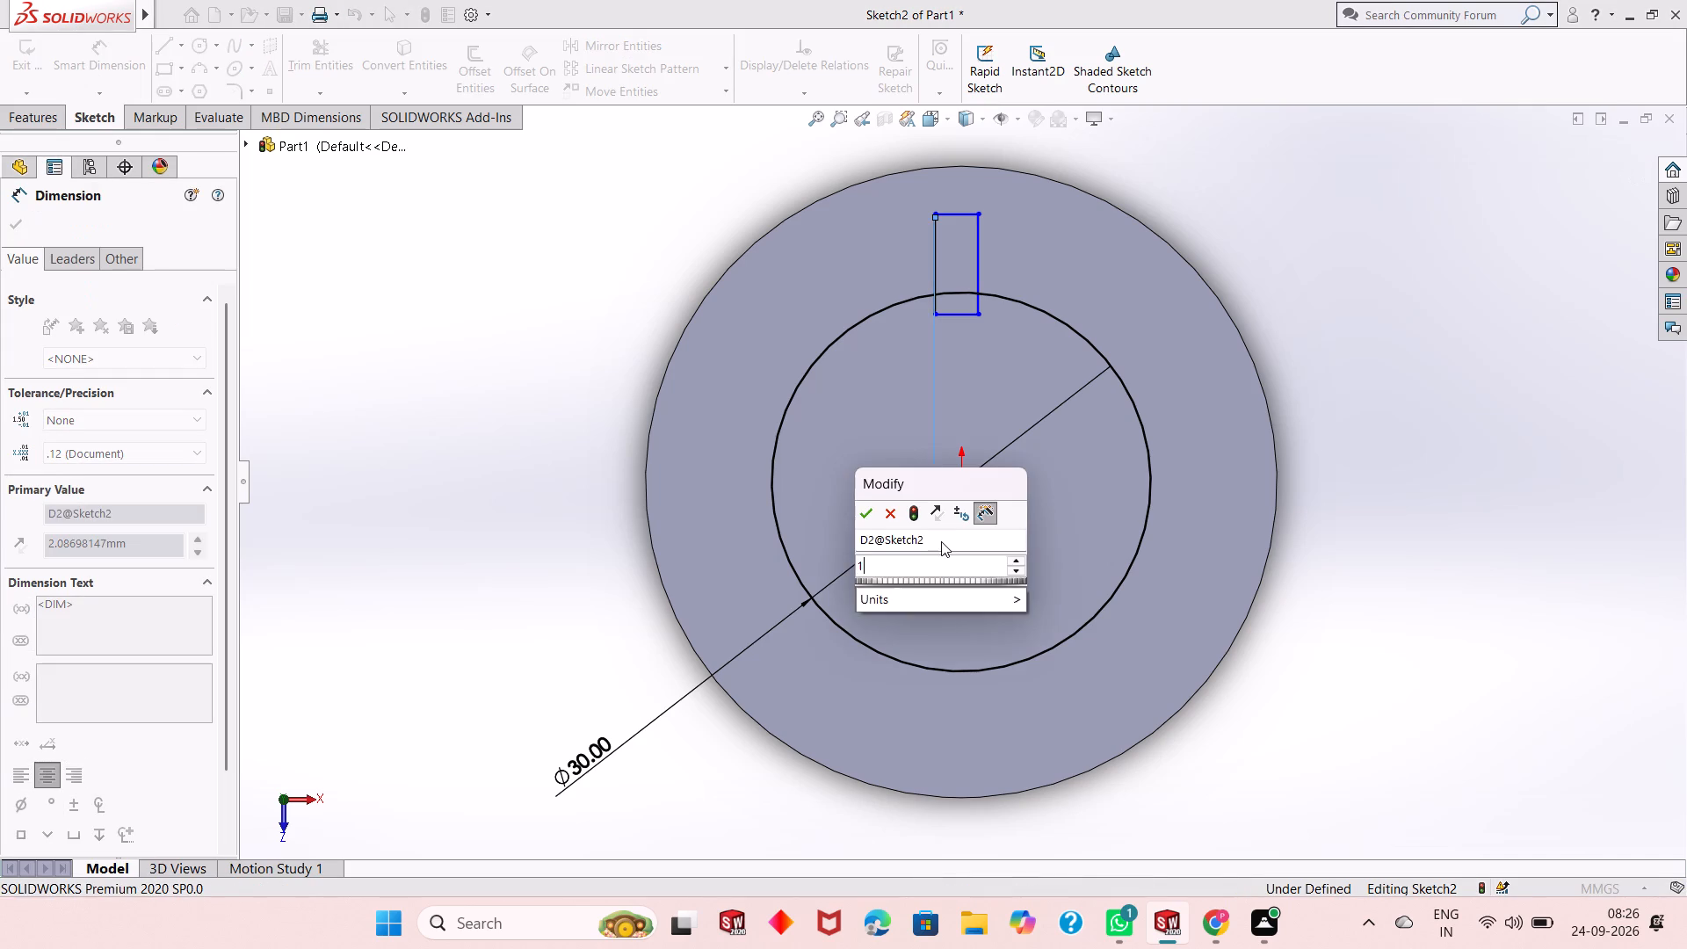
{"action": "key", "text": "Return"}
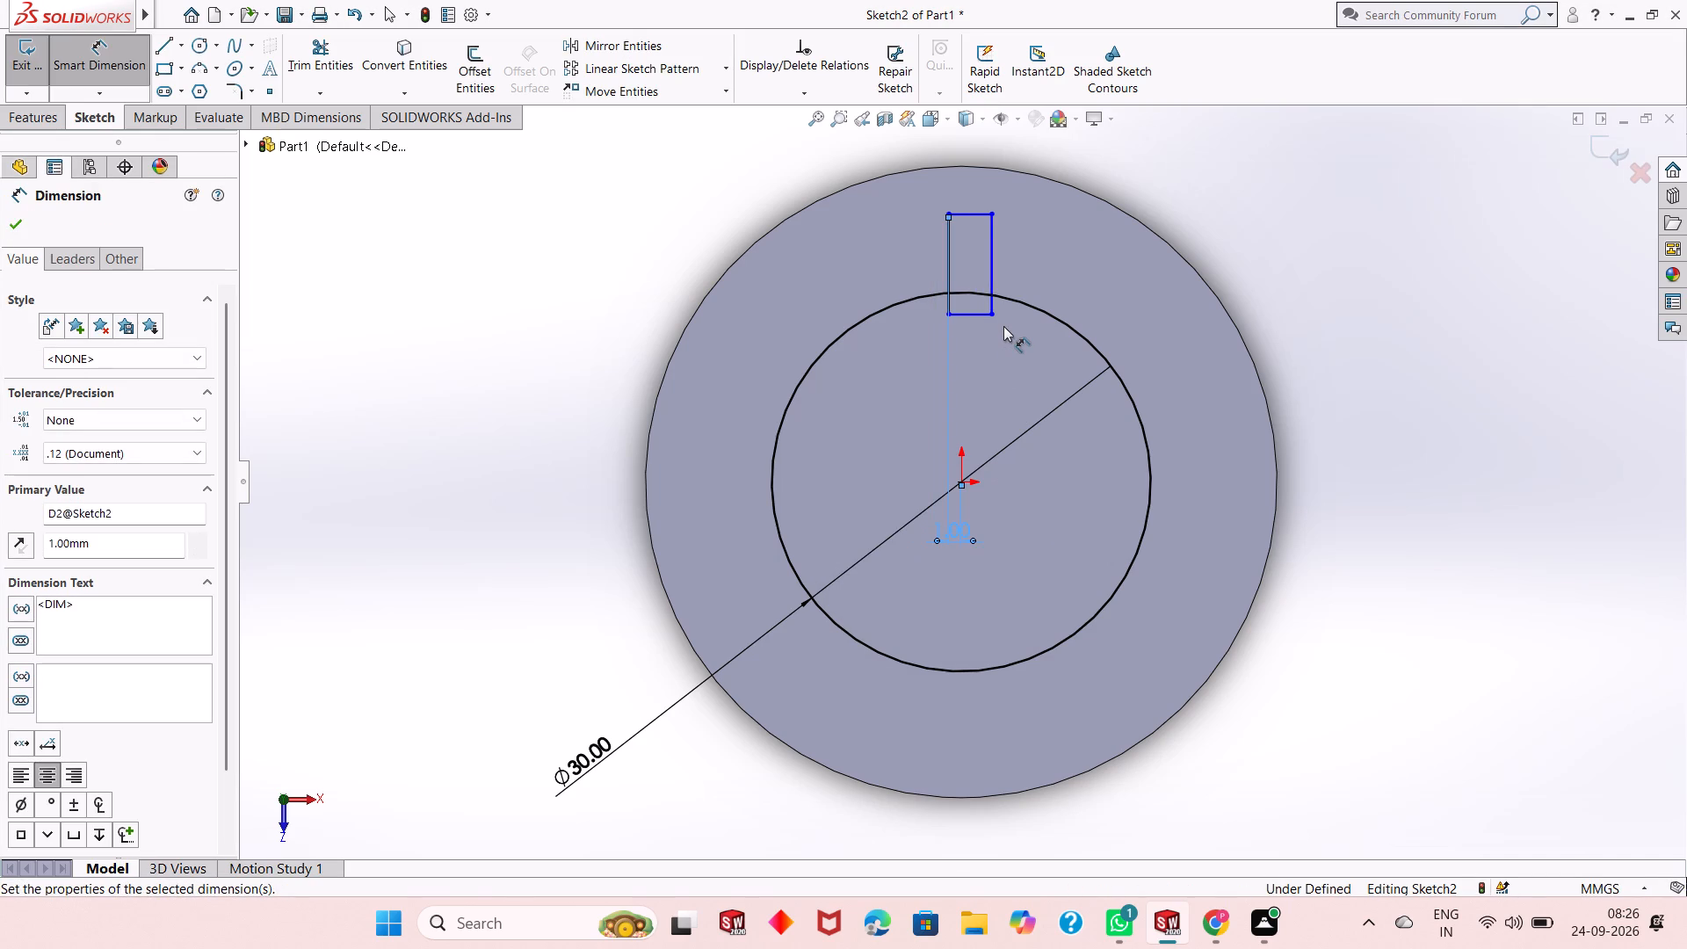
Dimension the rectangle's top edge to a width of 2 mm.
{"action": "left_click", "coordinate": [973, 214]}
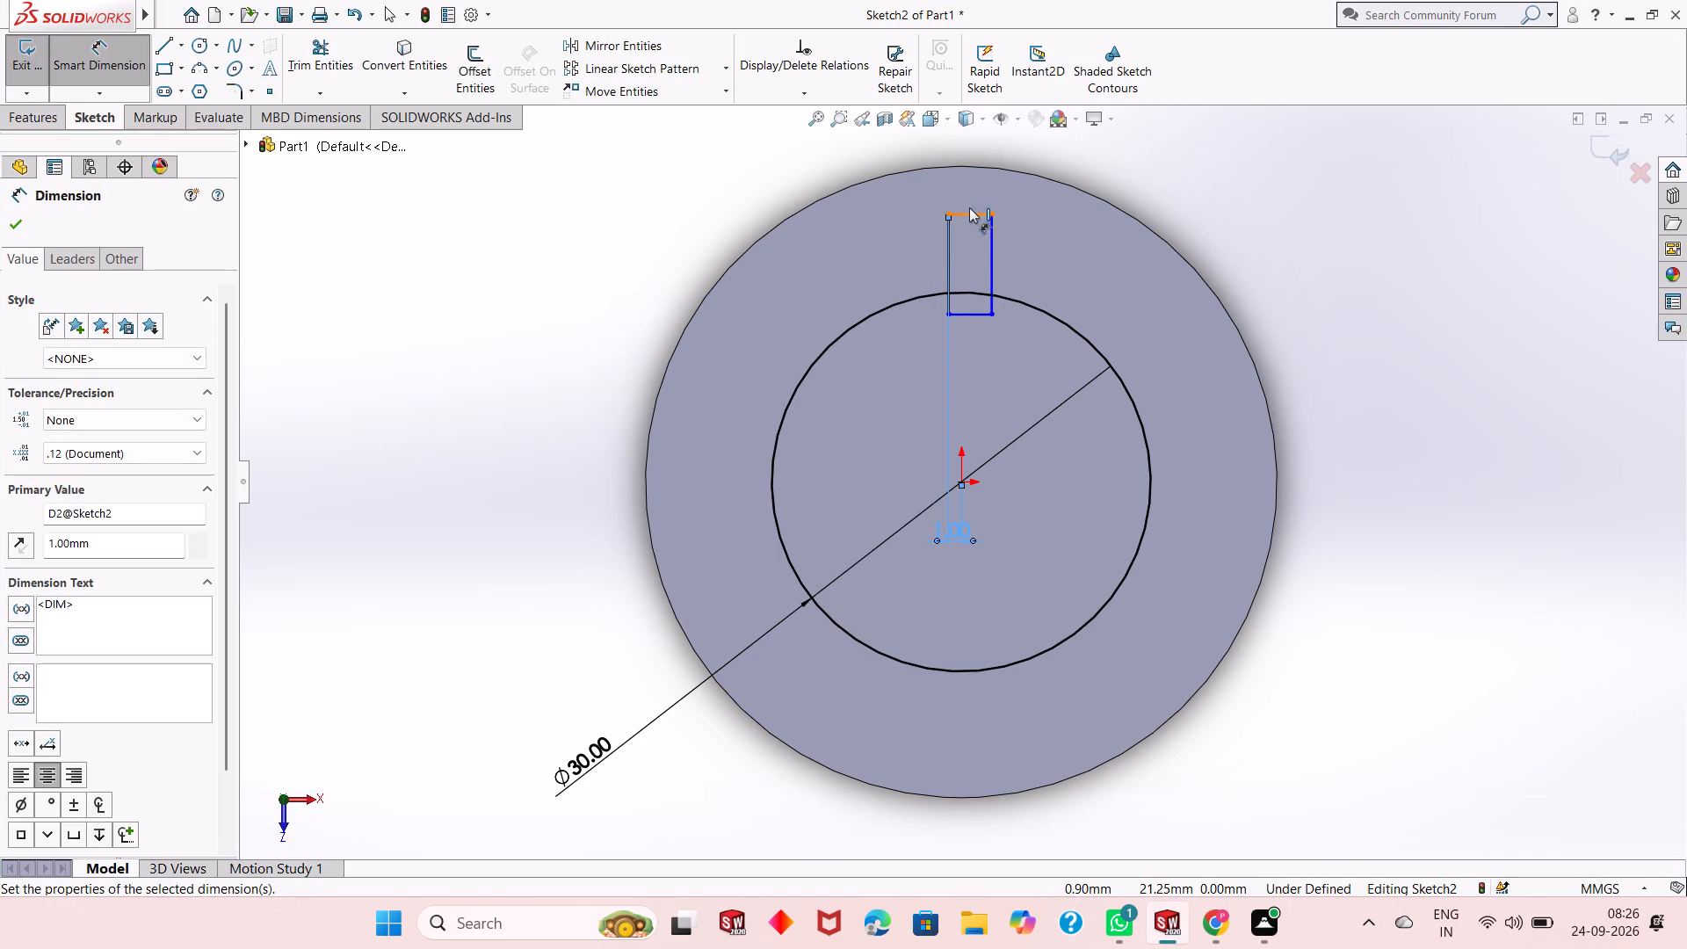
{"action": "left_click", "coordinate": [959, 161]}
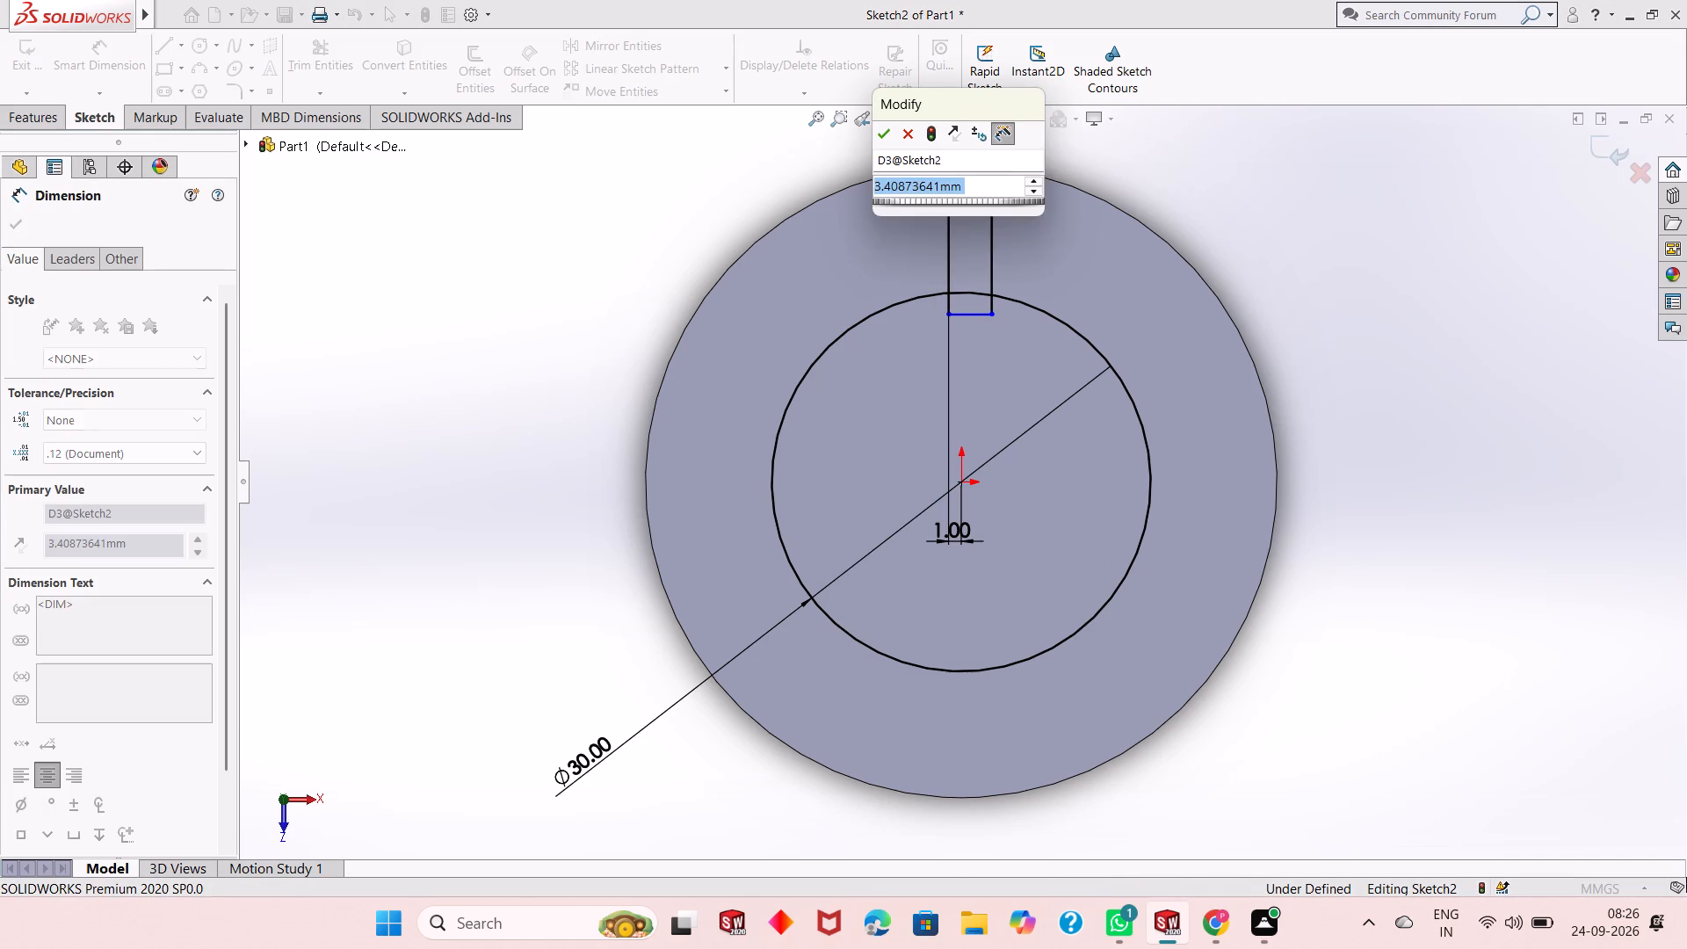
{"action": "key", "text": "2"}
{"action": "key", "text": "Return"}
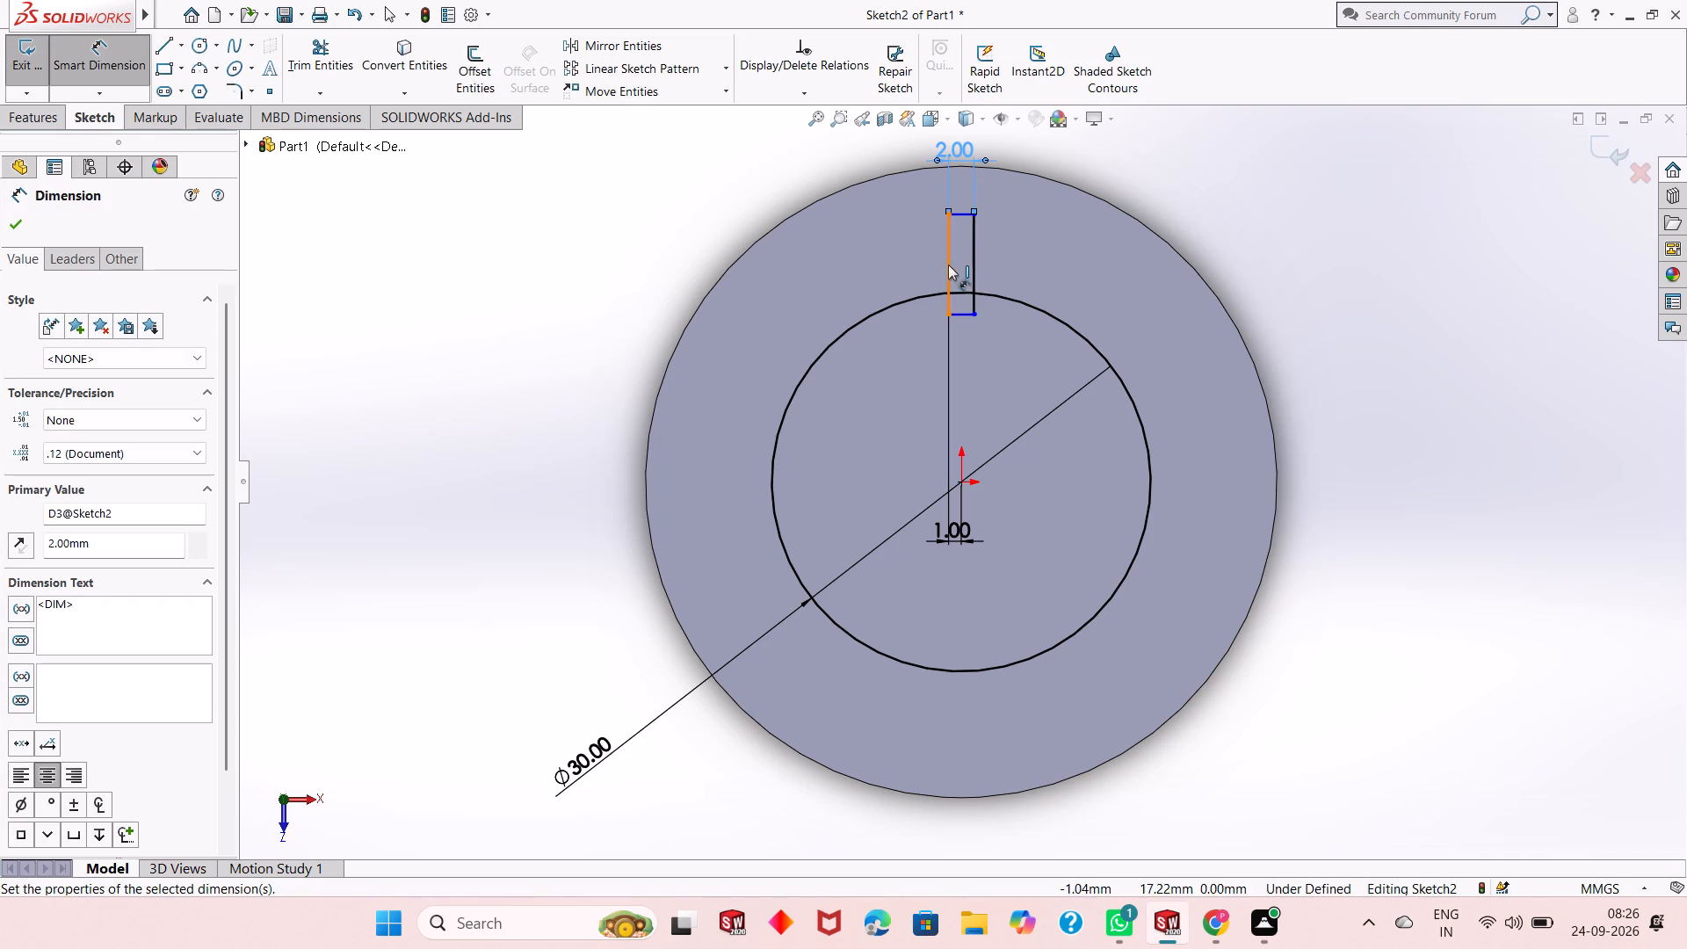
{"action": "right_click", "coordinate": [1248, 190]}
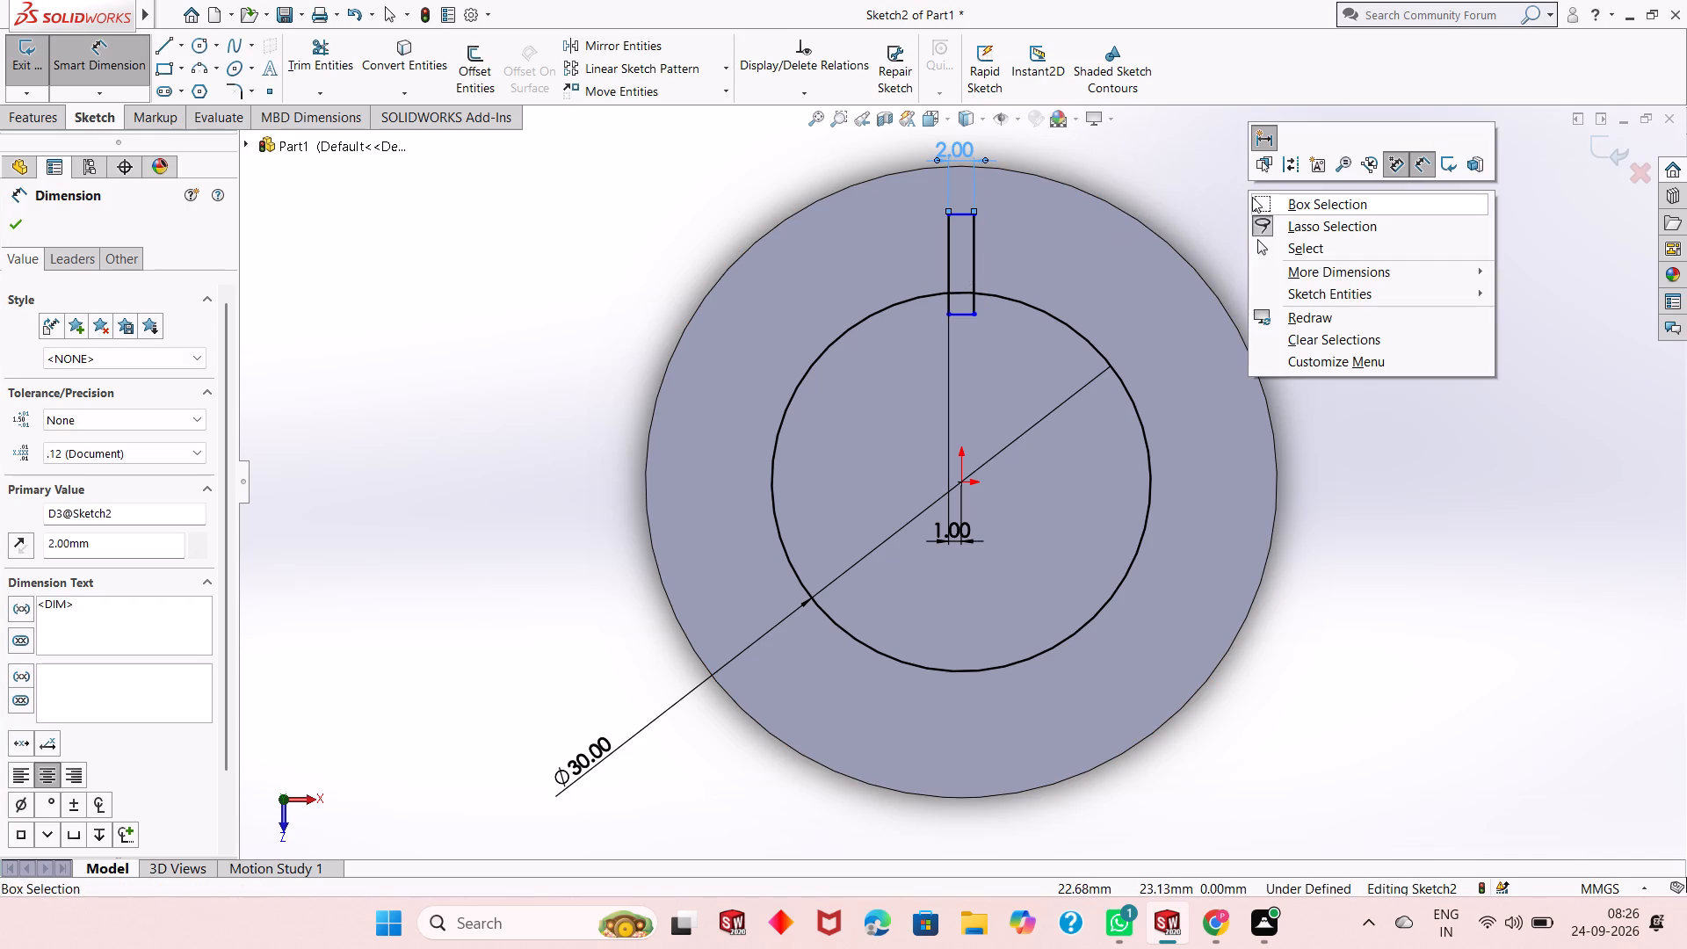
{"action": "left_click", "coordinate": [1286, 250]}
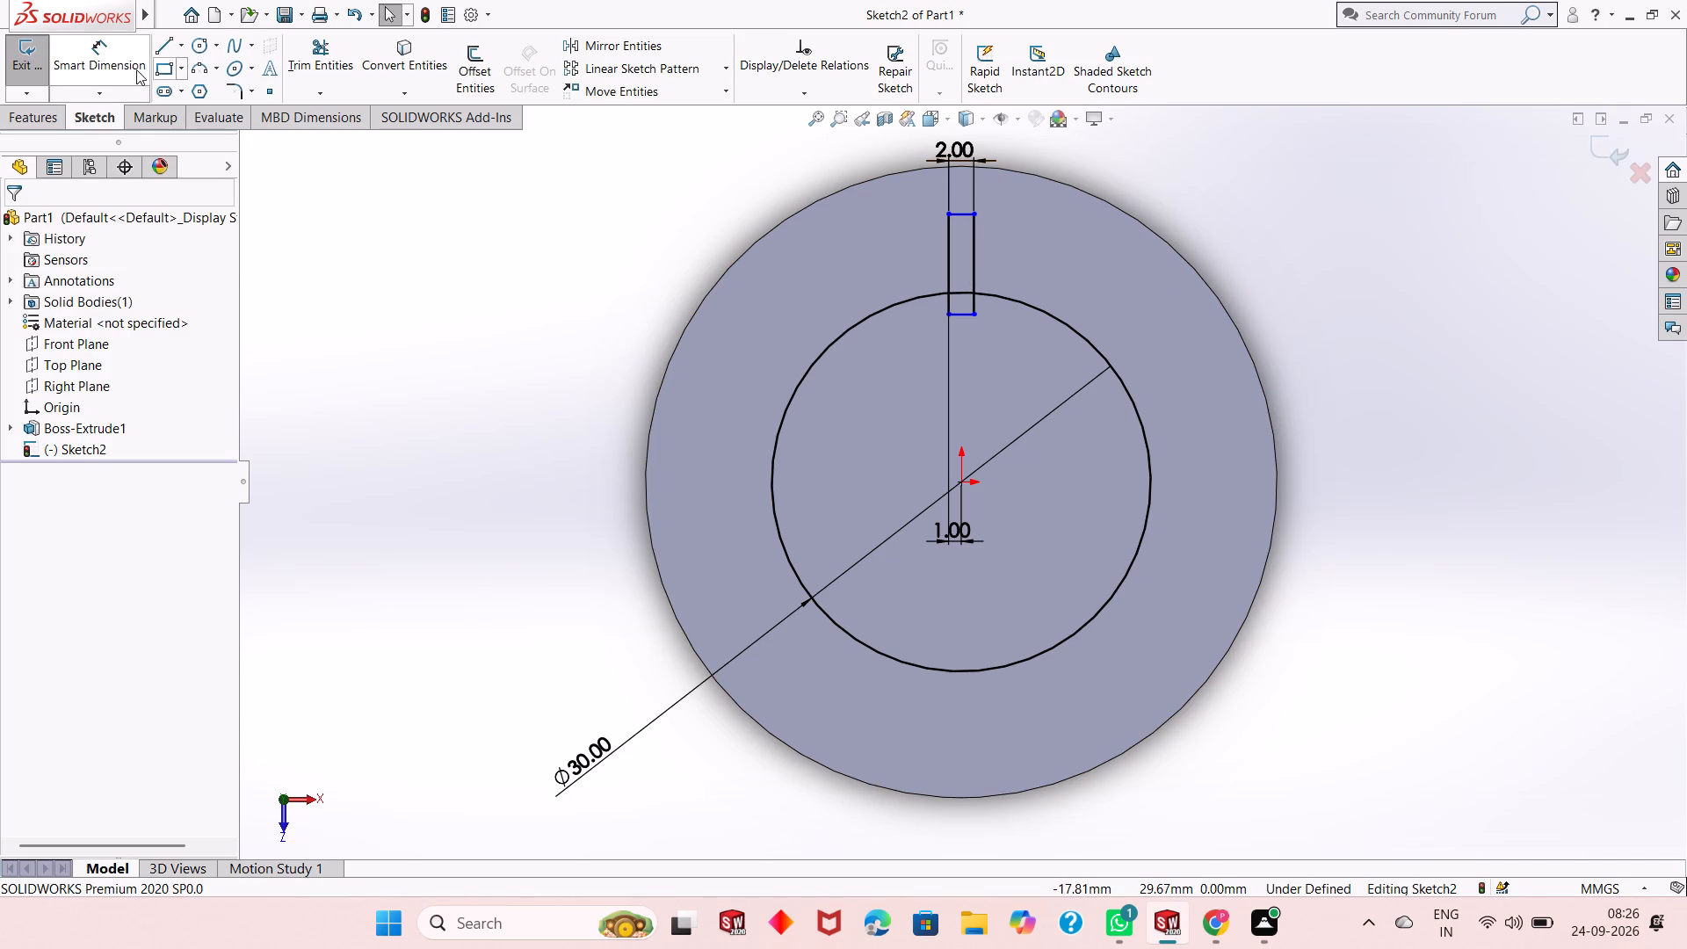
Trim away the rectangle's bottom edge and the portions of its two sides that lie inside the 30 mm circle.
{"action": "left_click", "coordinate": [317, 50]}
{"action": "scroll", "coordinate": [974, 298], "scroll_direction": "down", "scroll_amount": 5}
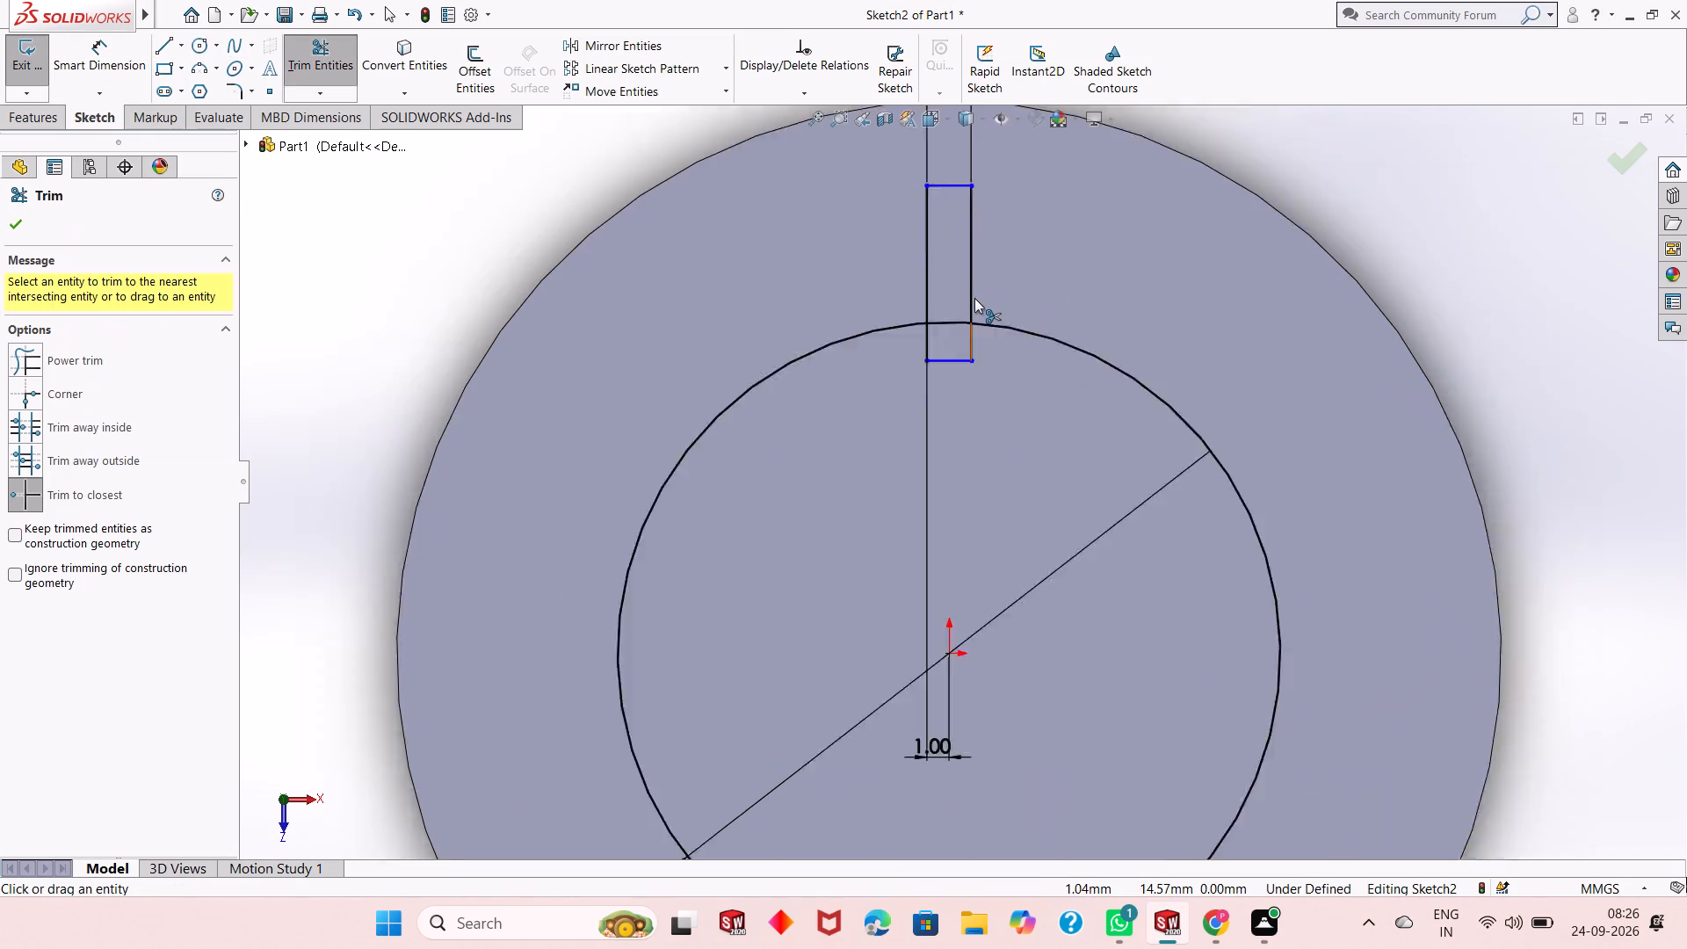
{"action": "left_click", "coordinate": [945, 408]}
{"action": "left_click", "coordinate": [967, 375]}
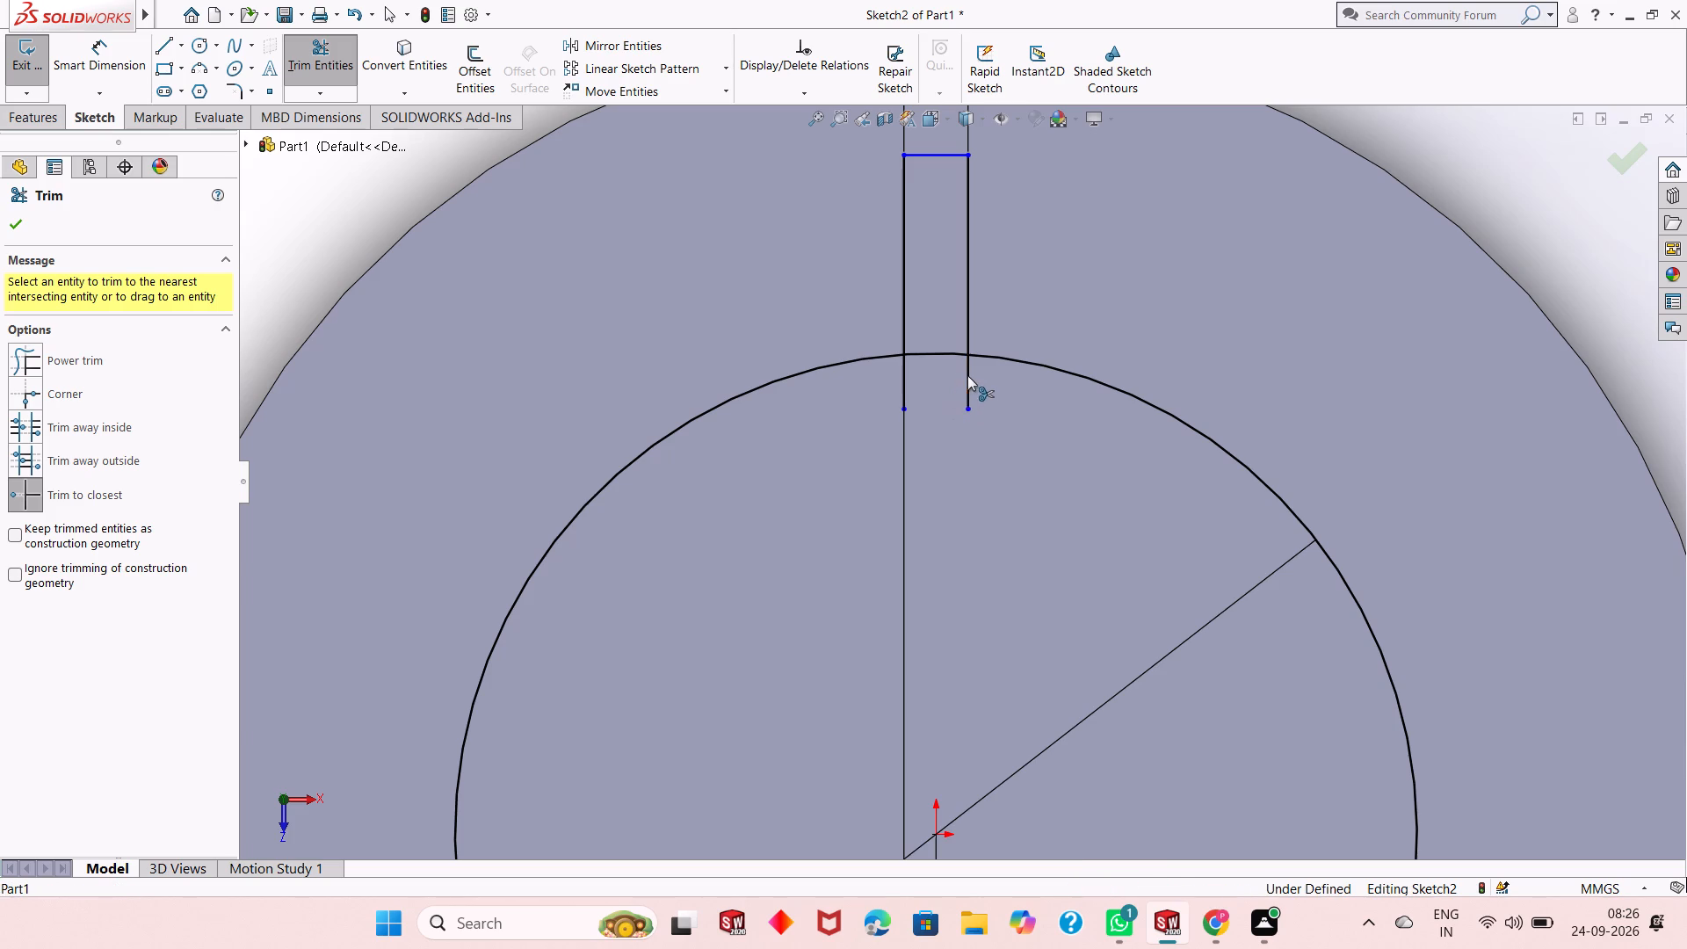
{"action": "left_click", "coordinate": [905, 381]}
{"action": "right_click", "coordinate": [1066, 269]}
{"action": "left_click", "coordinate": [1116, 325]}
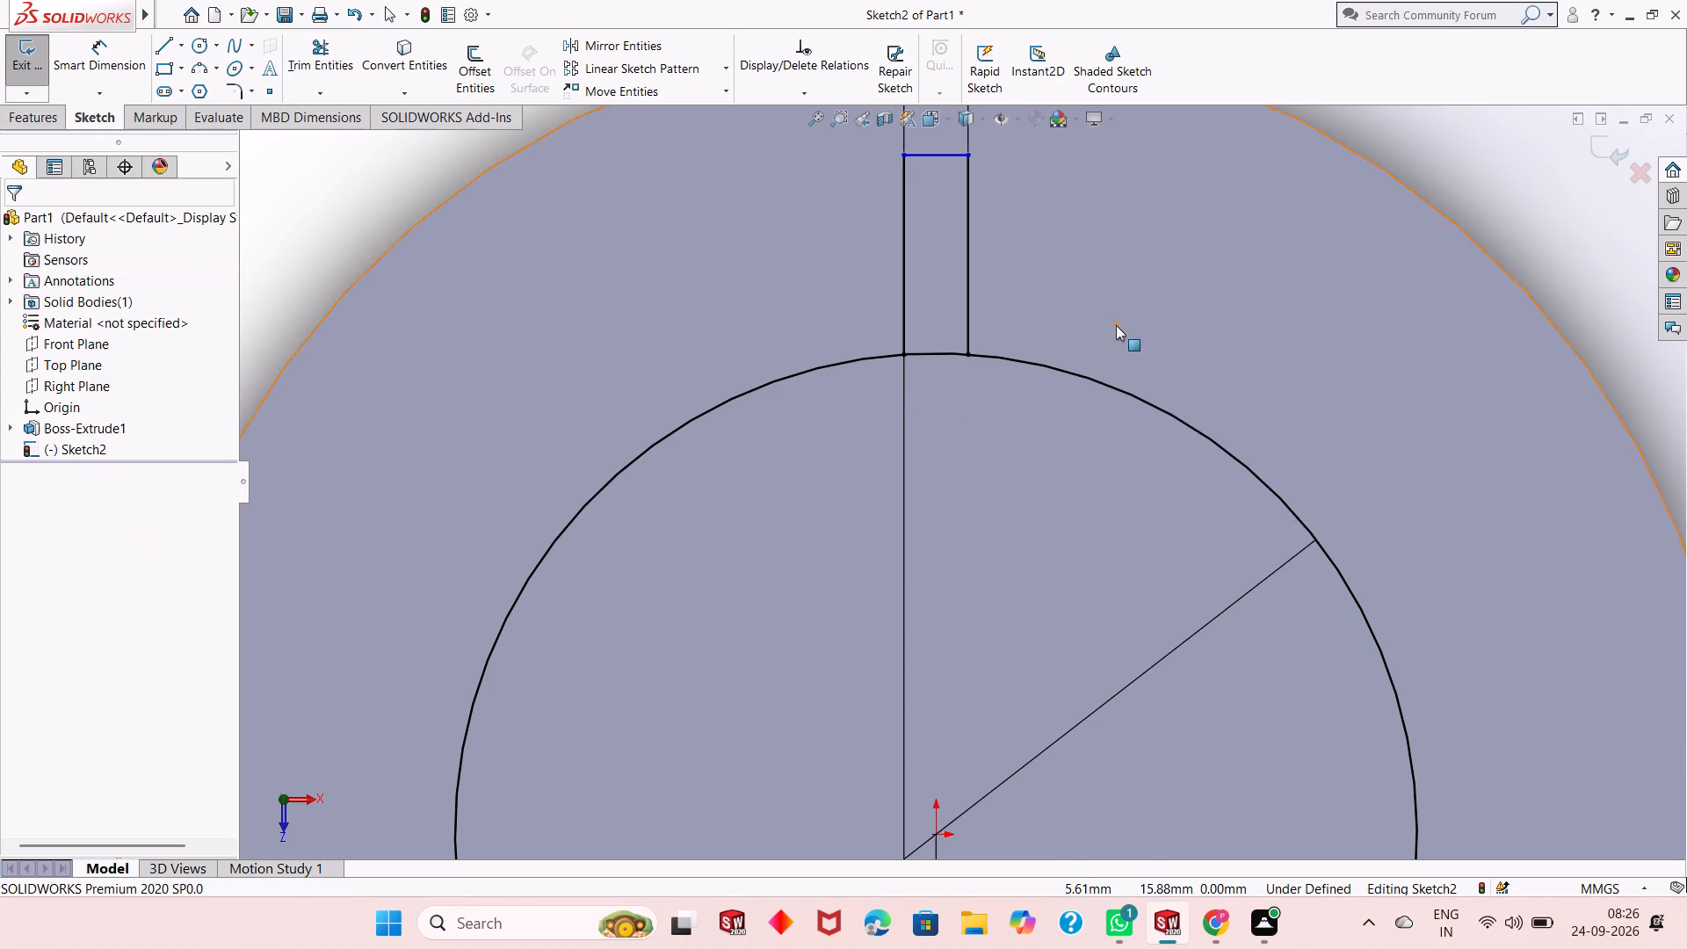
Dimension the rectangle's right side to a length of 5 mm.
{"action": "scroll", "coordinate": [950, 350], "scroll_direction": "up", "scroll_amount": 4}
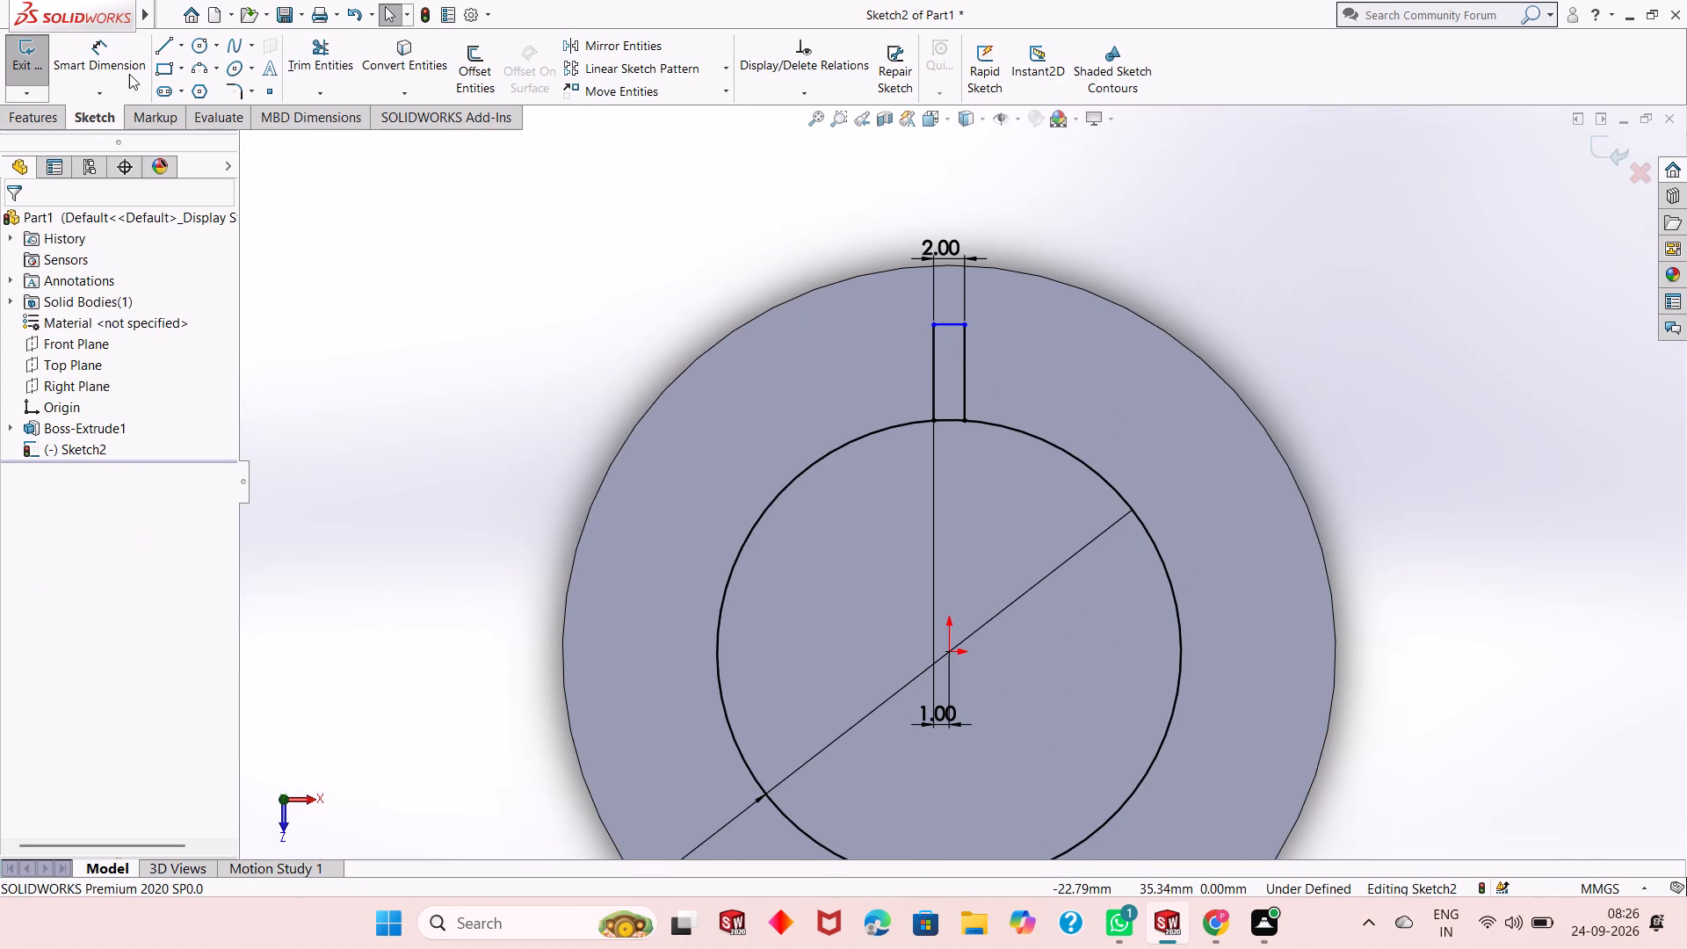
{"action": "left_click", "coordinate": [129, 74]}
{"action": "left_click", "coordinate": [969, 392]}
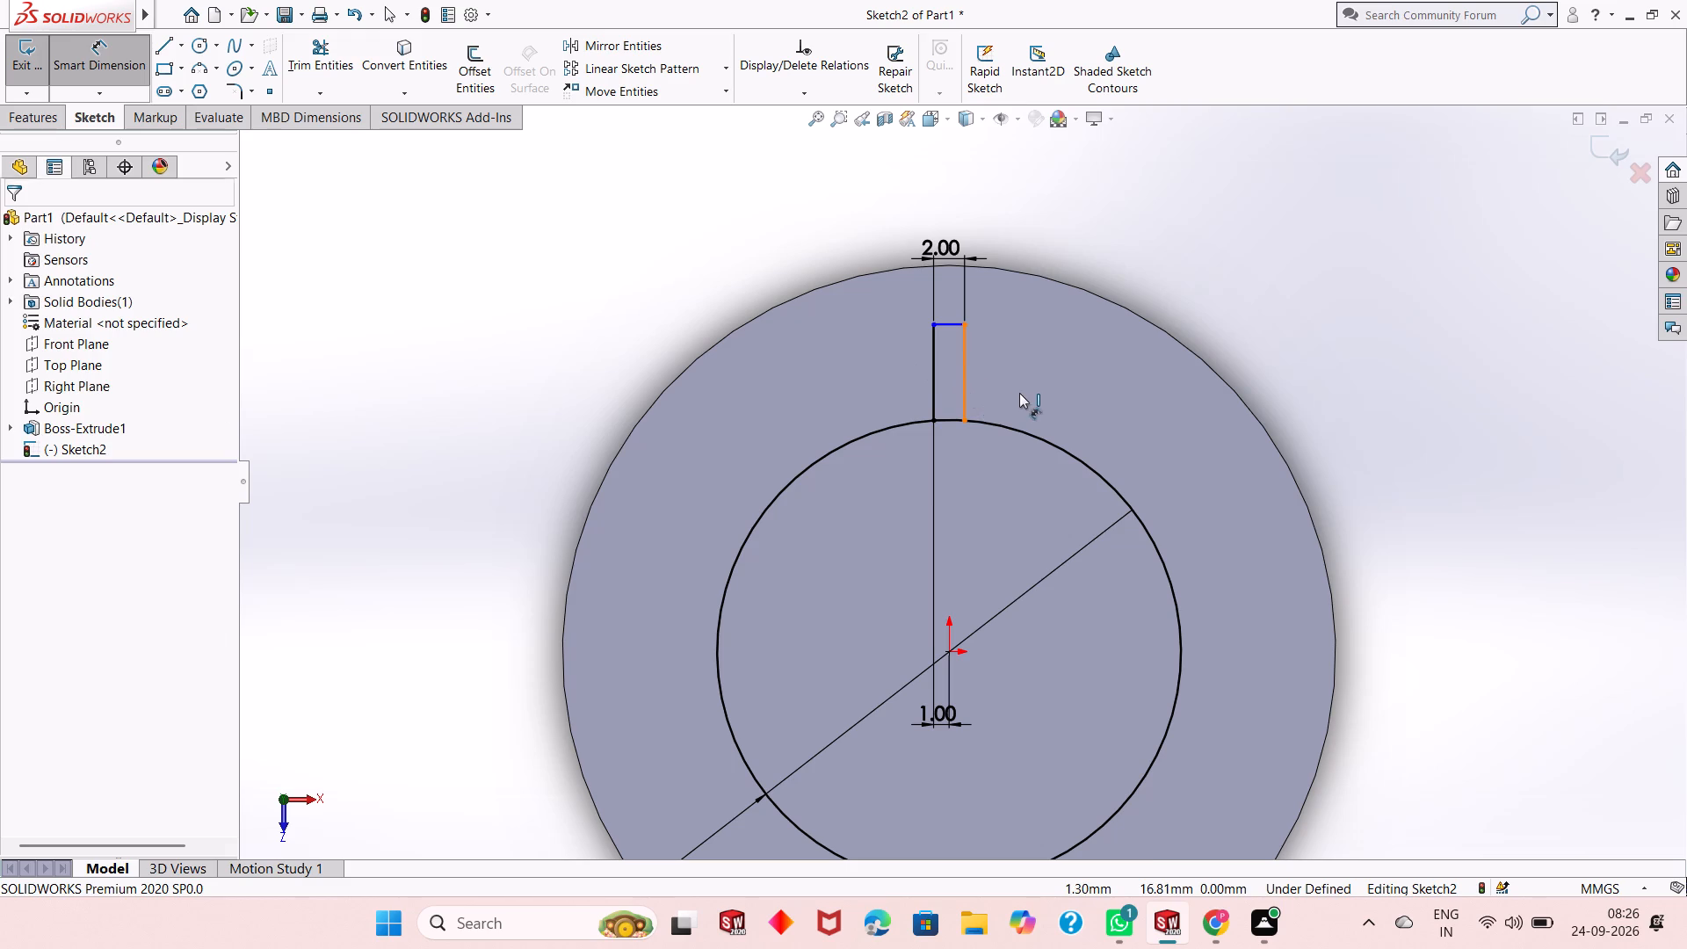
{"action": "left_click", "coordinate": [1027, 393]}
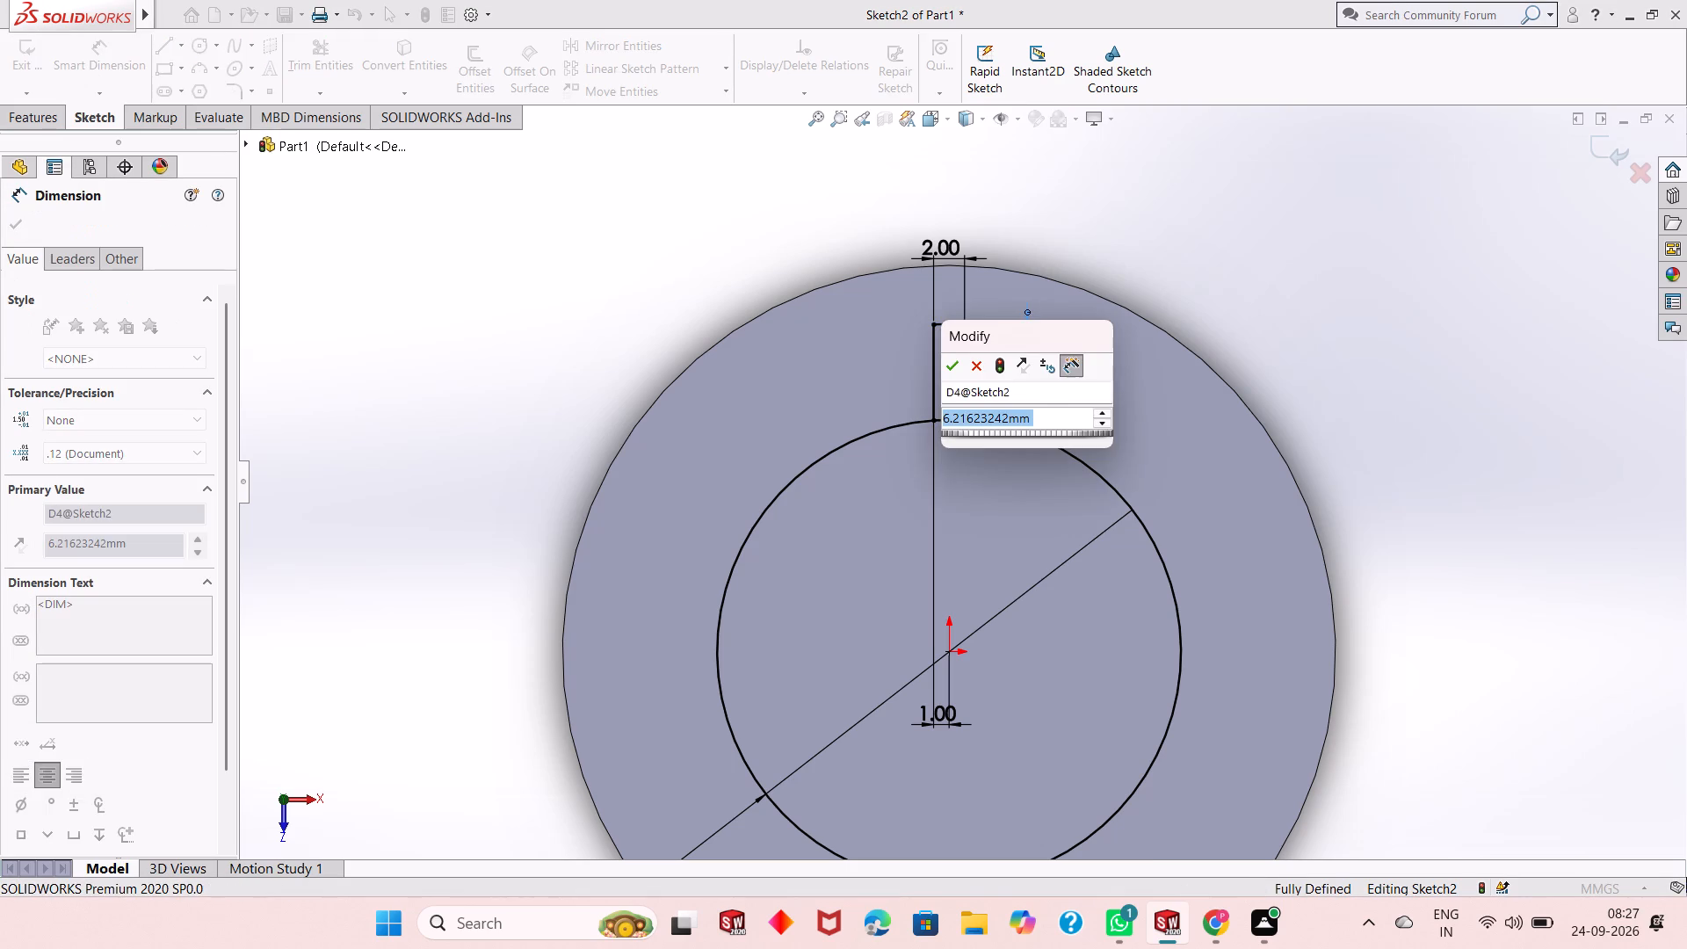
{"action": "key", "text": "5"}
{"action": "key", "text": "Return"}
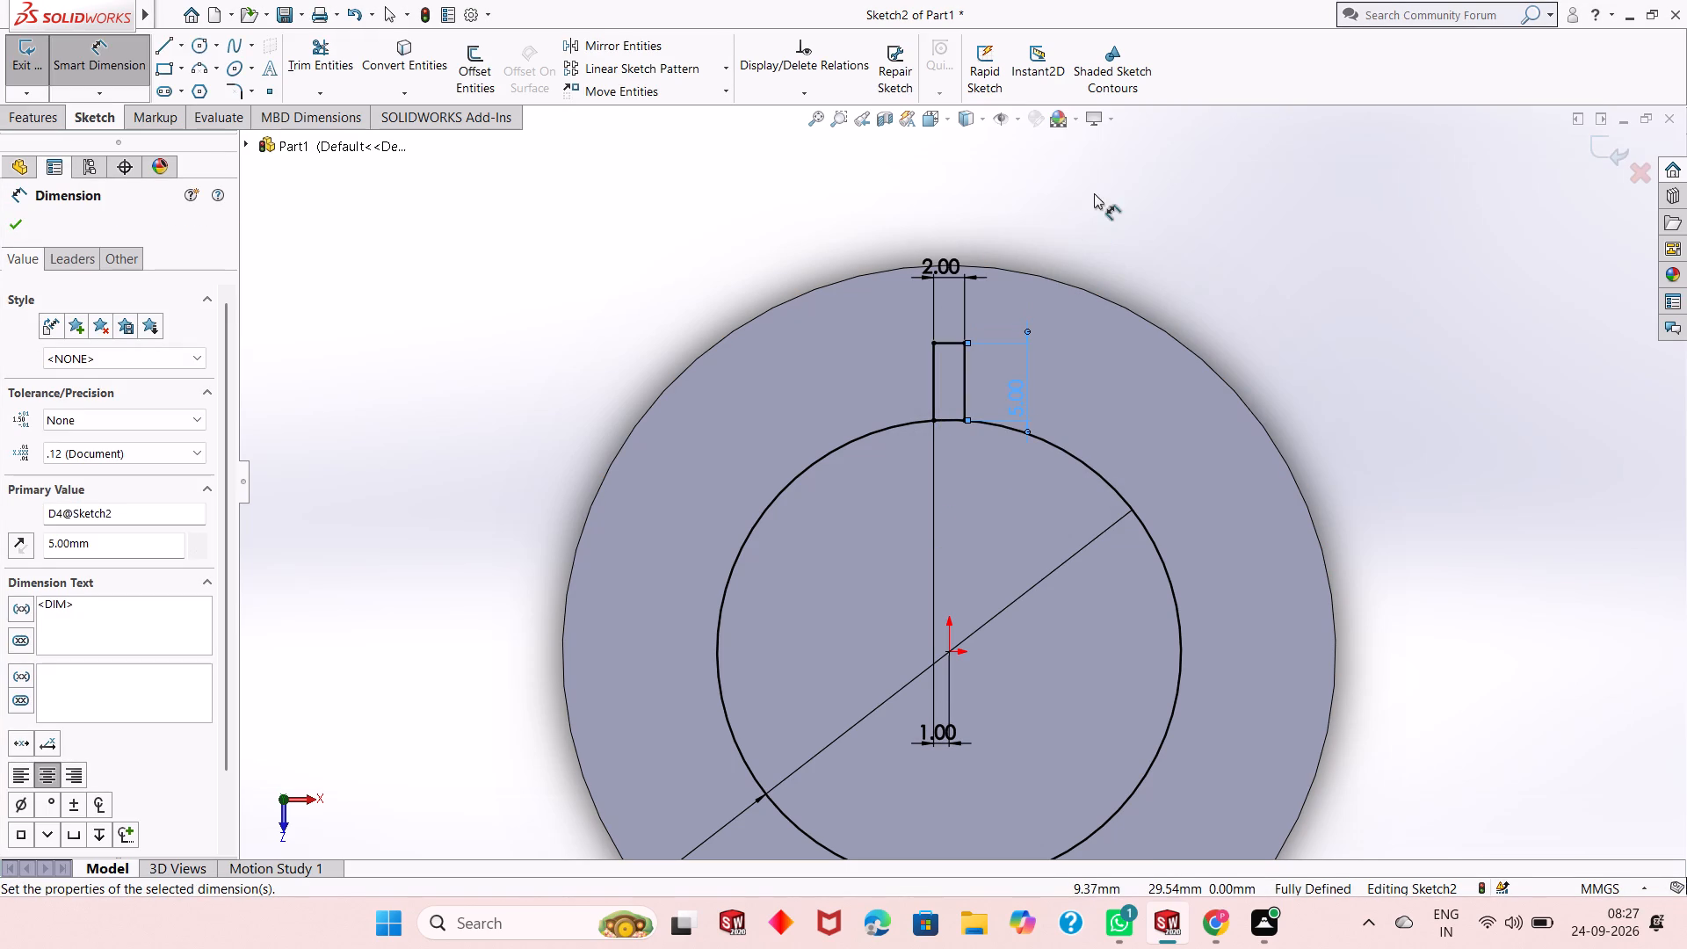
{"action": "right_click", "coordinate": [1094, 193]}
{"action": "left_click", "coordinate": [1164, 242]}
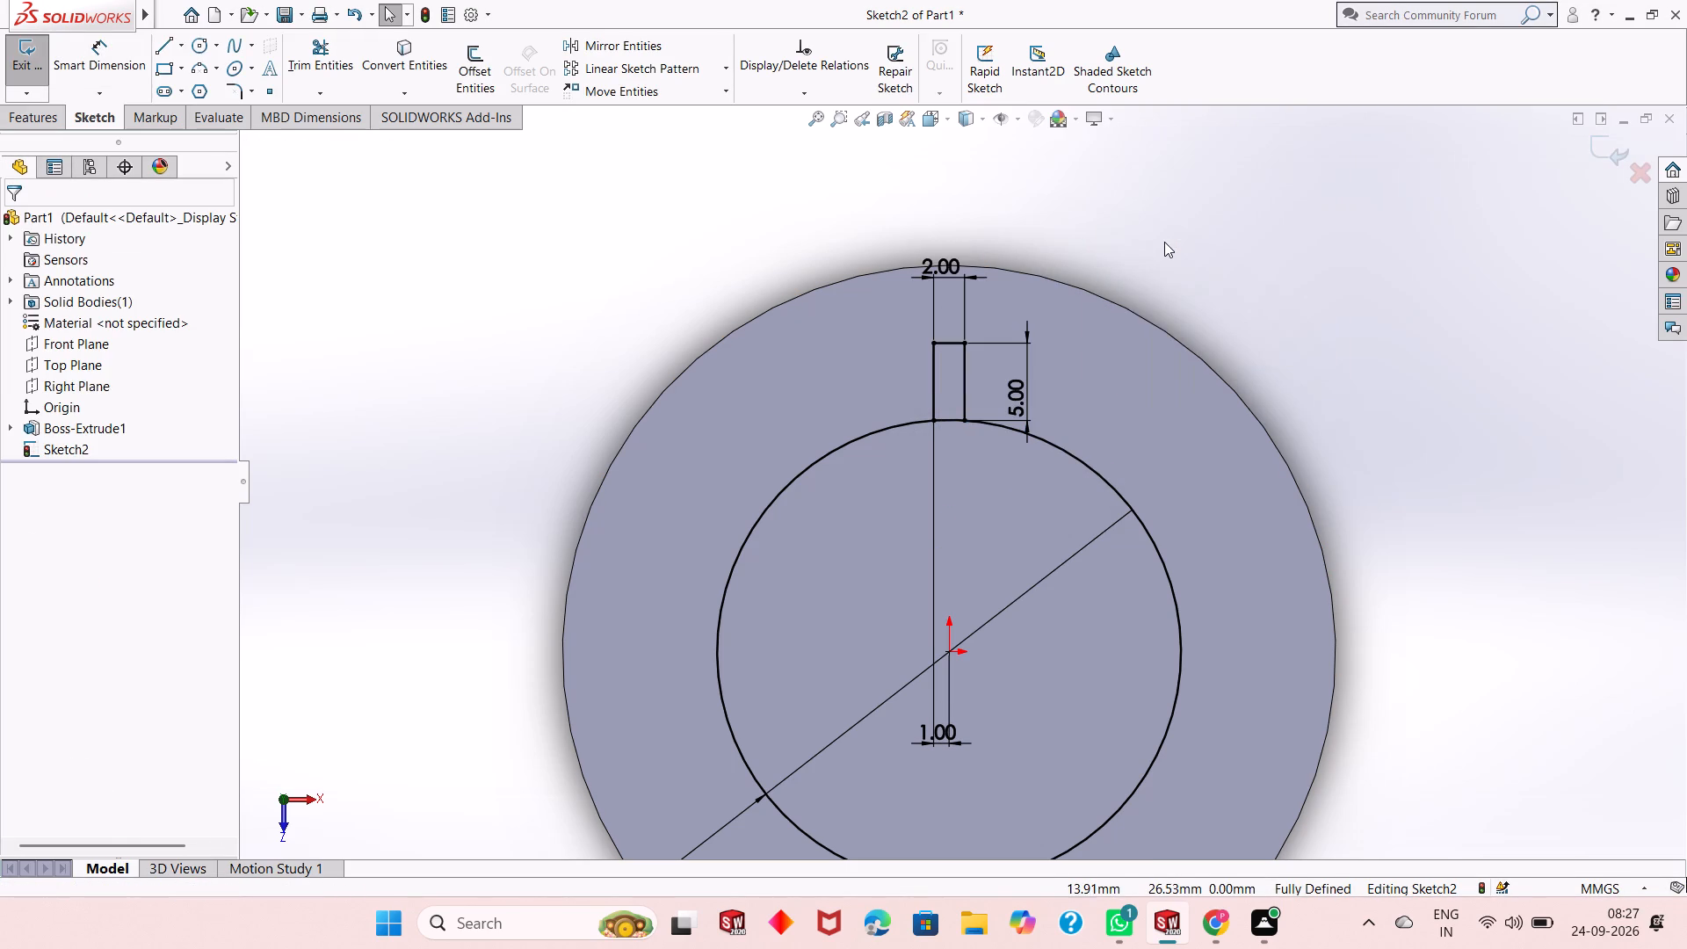
Trim away the short circle arc between the rectangle's two sides, opening the projection into the 30 mm circle.
{"action": "scroll", "coordinate": [996, 507], "scroll_direction": "down", "scroll_amount": 3}
{"action": "scroll", "coordinate": [972, 463], "scroll_direction": "up", "scroll_amount": 2}
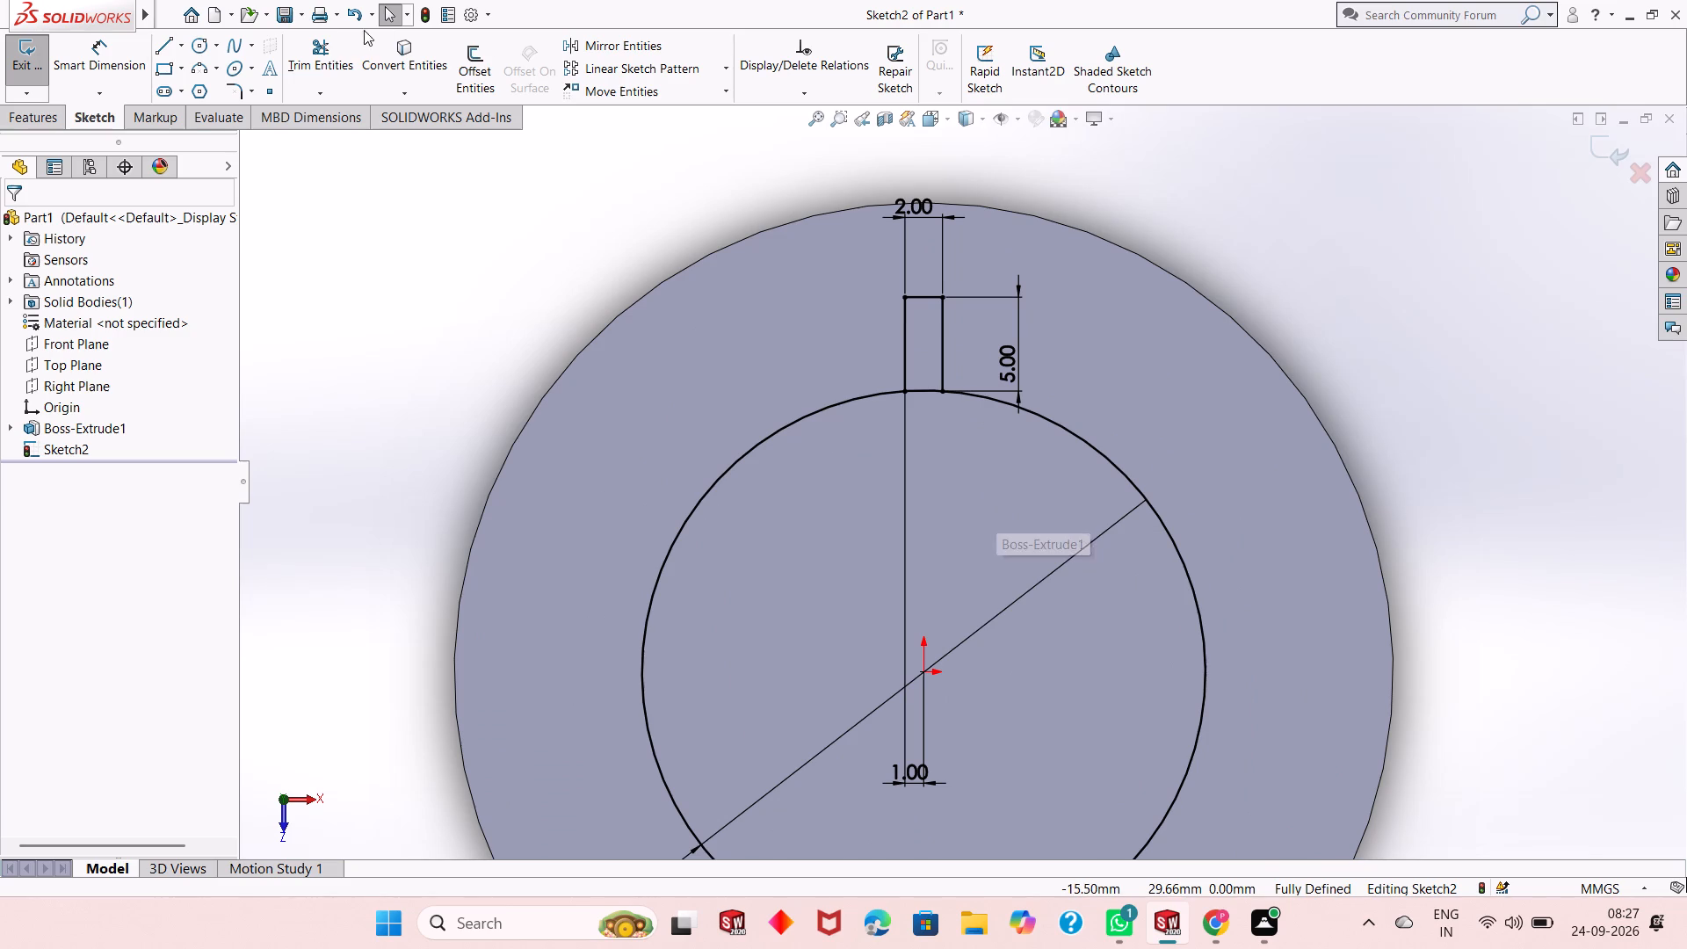
{"action": "left_click", "coordinate": [301, 62]}
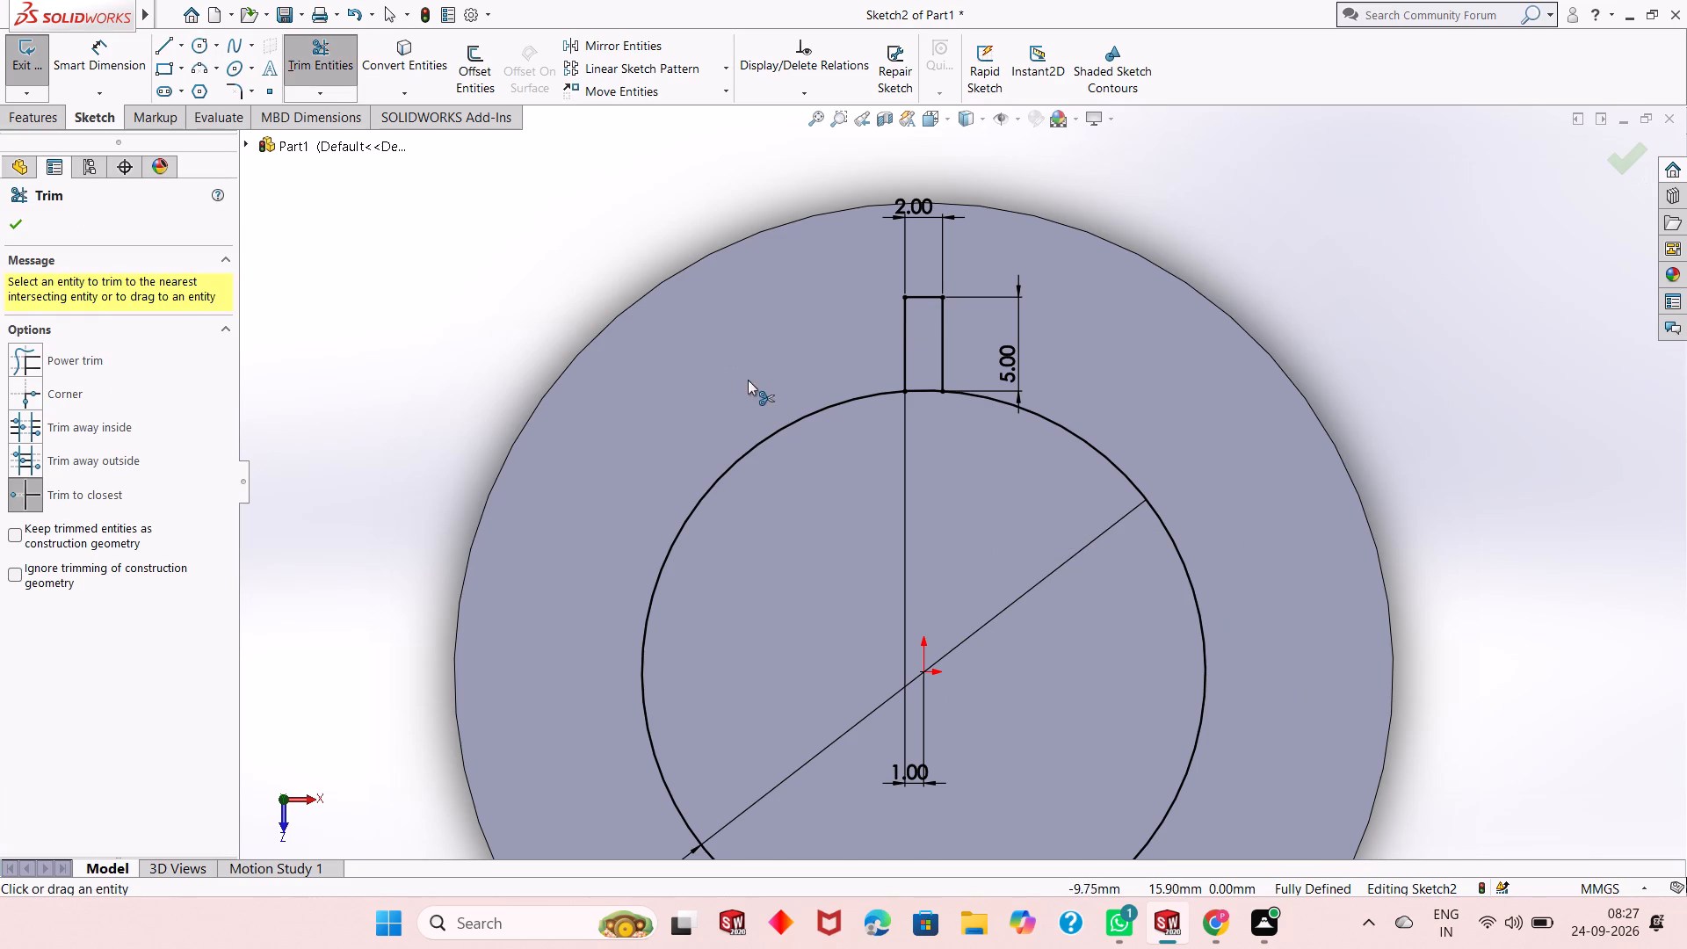
{"action": "left_click", "coordinate": [924, 386]}
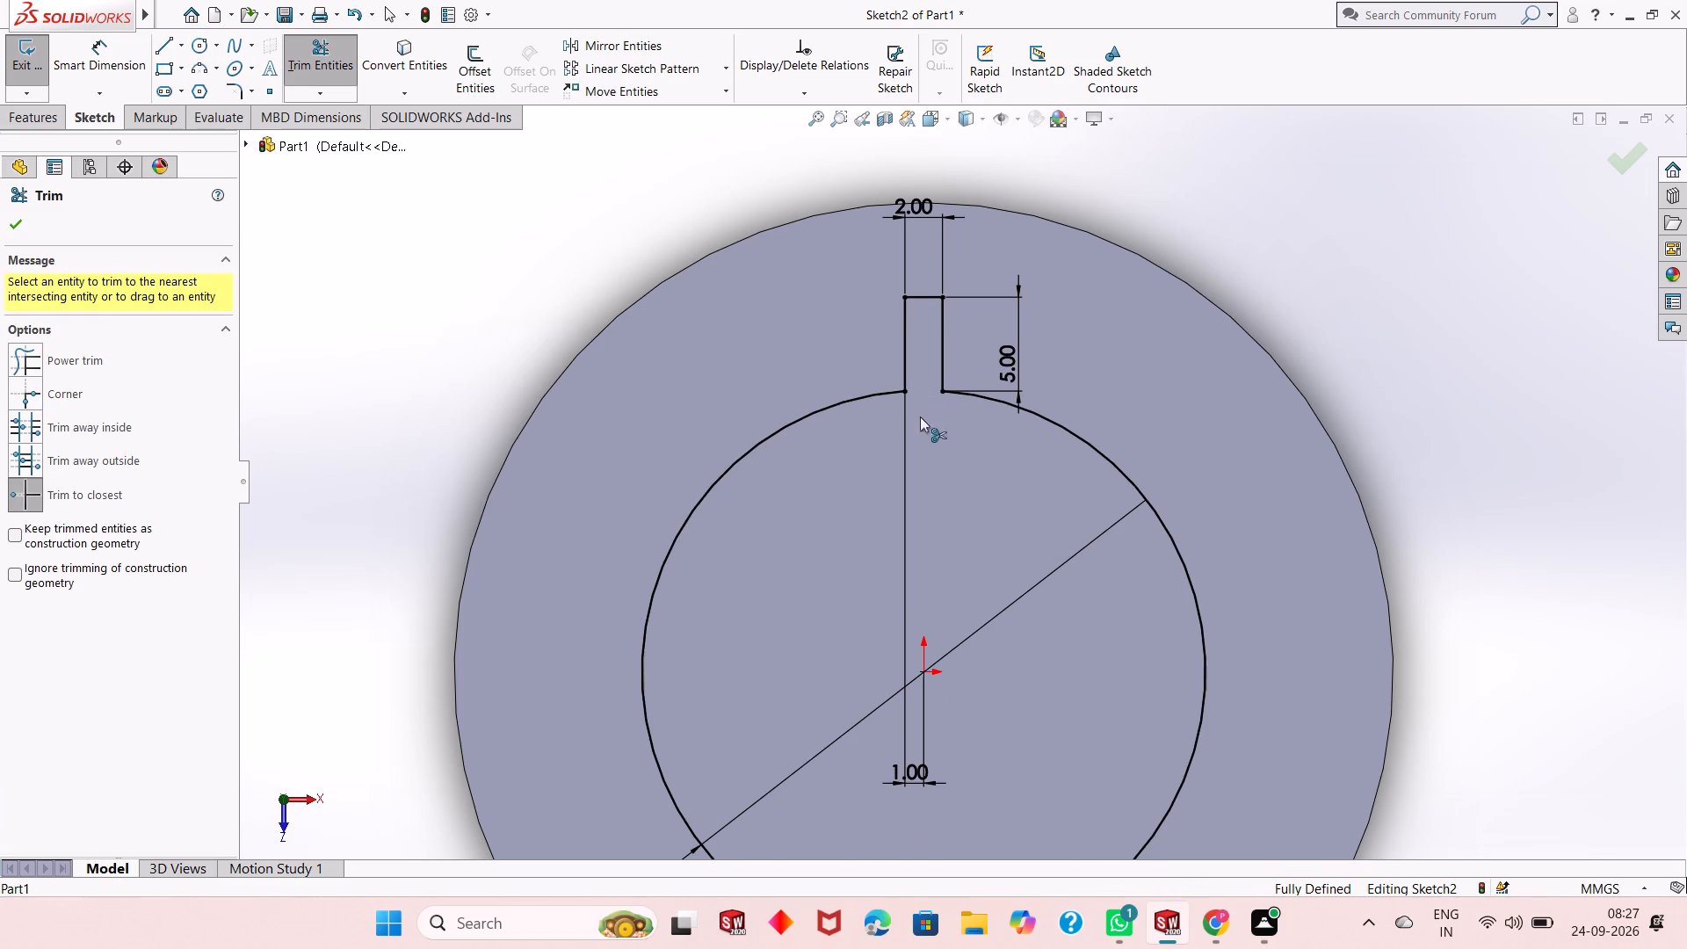
{"action": "scroll", "coordinate": [920, 433], "scroll_direction": "up", "scroll_amount": 3}
{"action": "scroll", "coordinate": [920, 455], "scroll_direction": "down", "scroll_amount": 2}
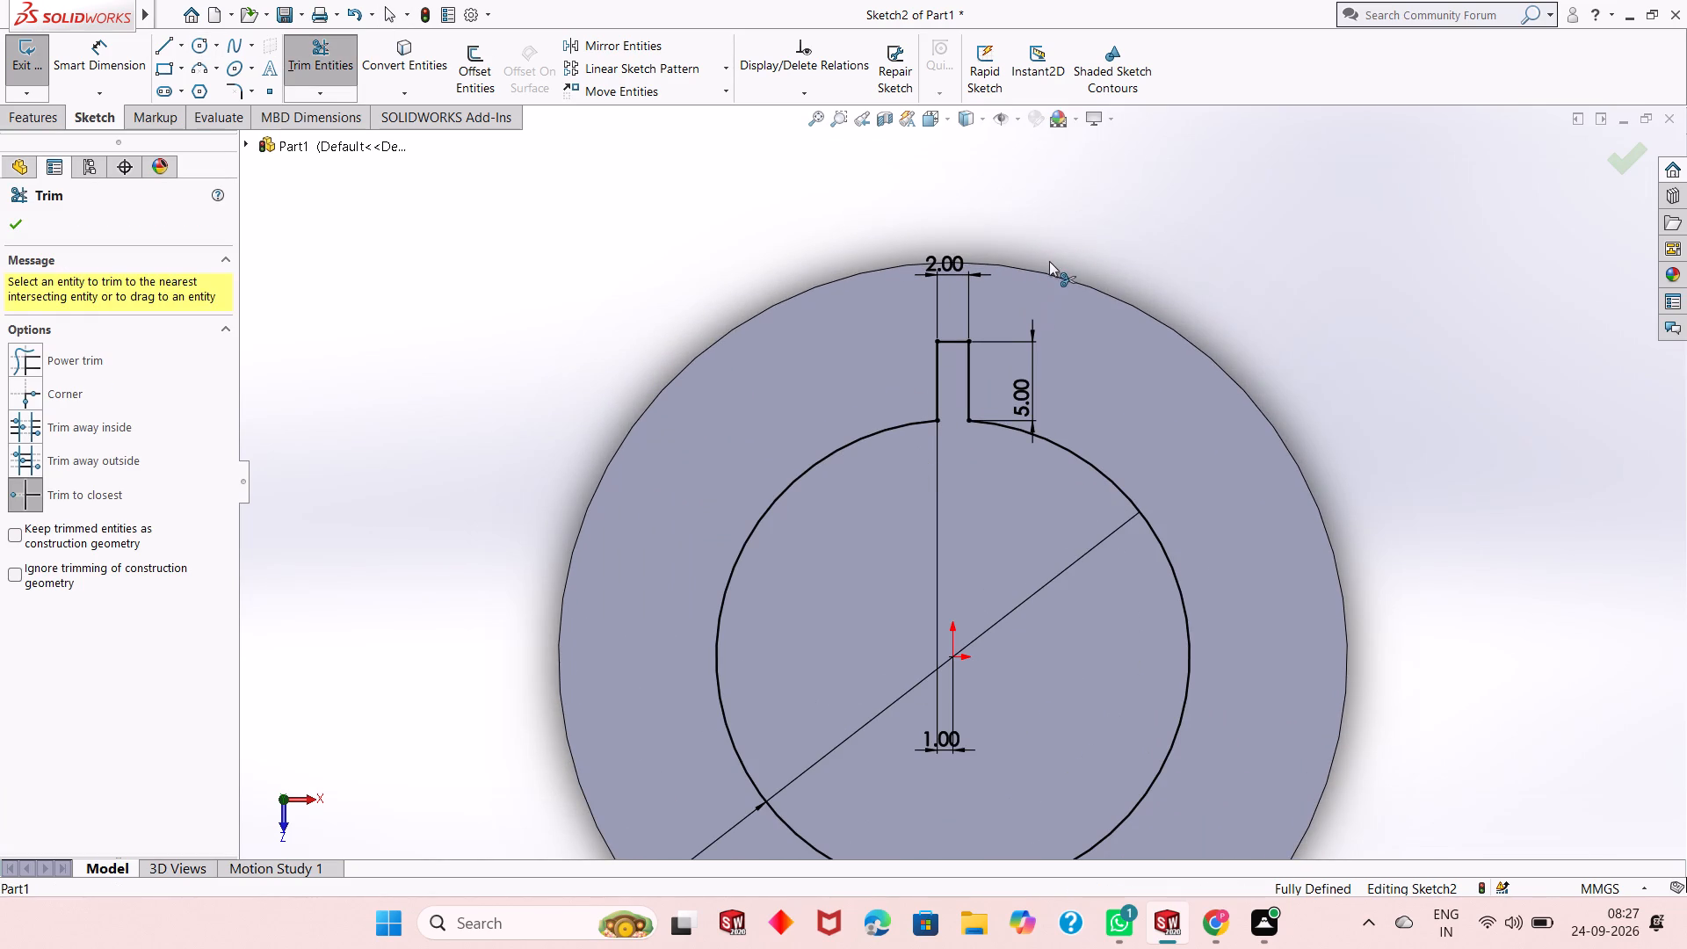
{"action": "right_click", "coordinate": [1072, 238]}
{"action": "left_click", "coordinate": [1131, 294]}
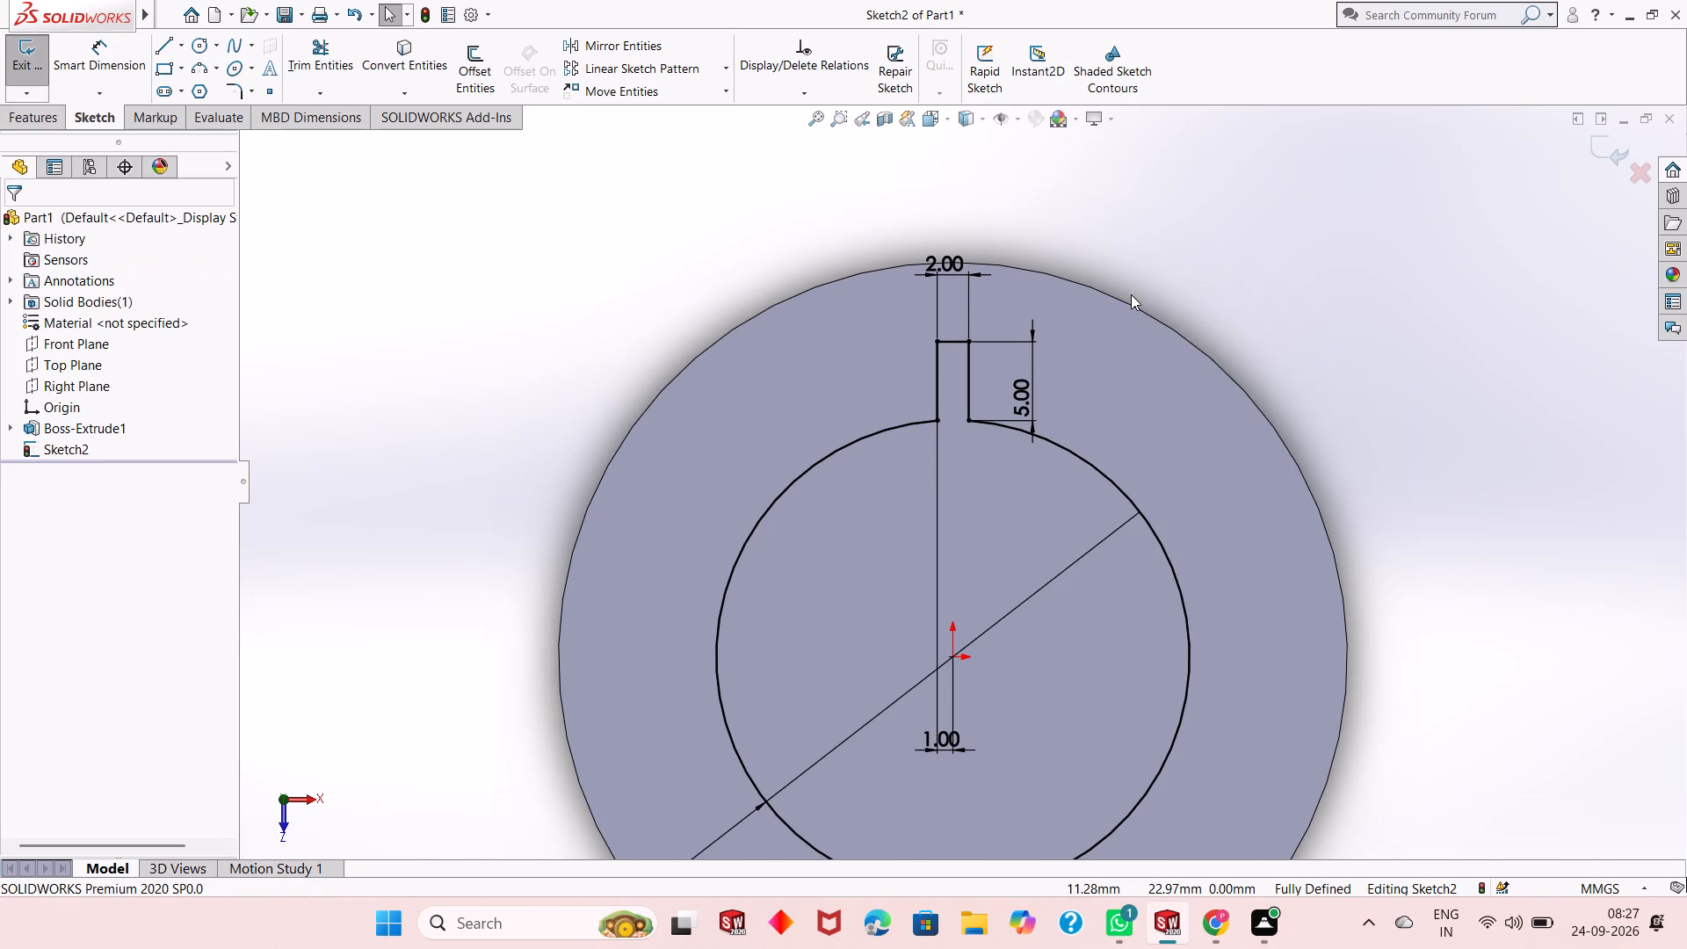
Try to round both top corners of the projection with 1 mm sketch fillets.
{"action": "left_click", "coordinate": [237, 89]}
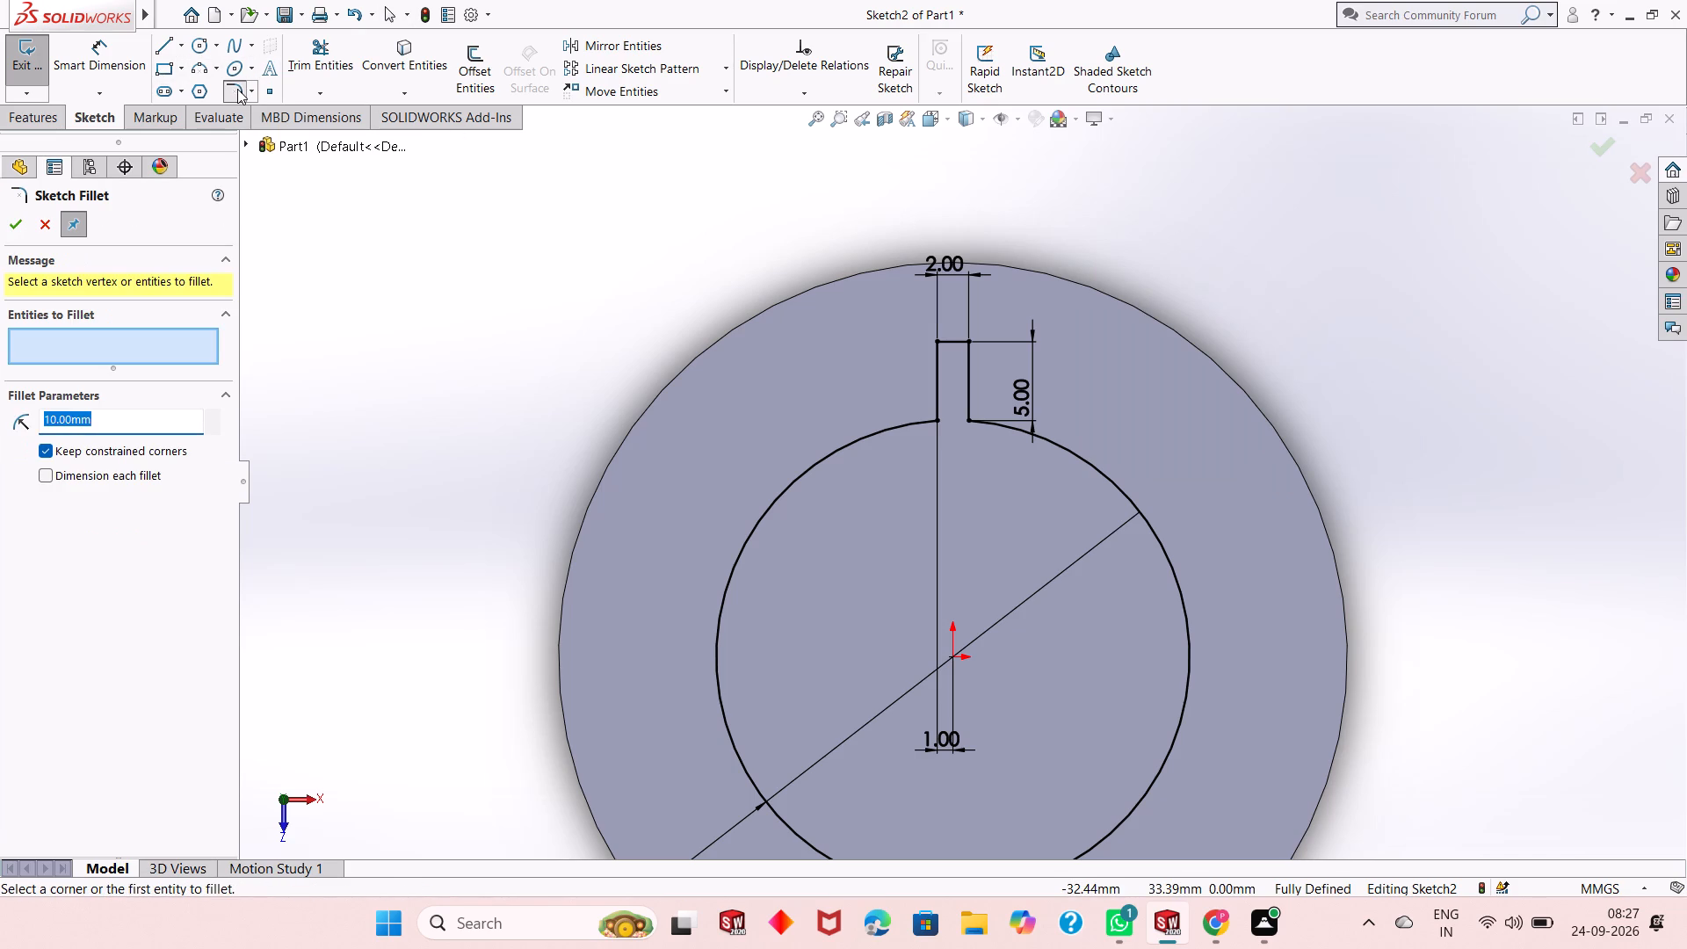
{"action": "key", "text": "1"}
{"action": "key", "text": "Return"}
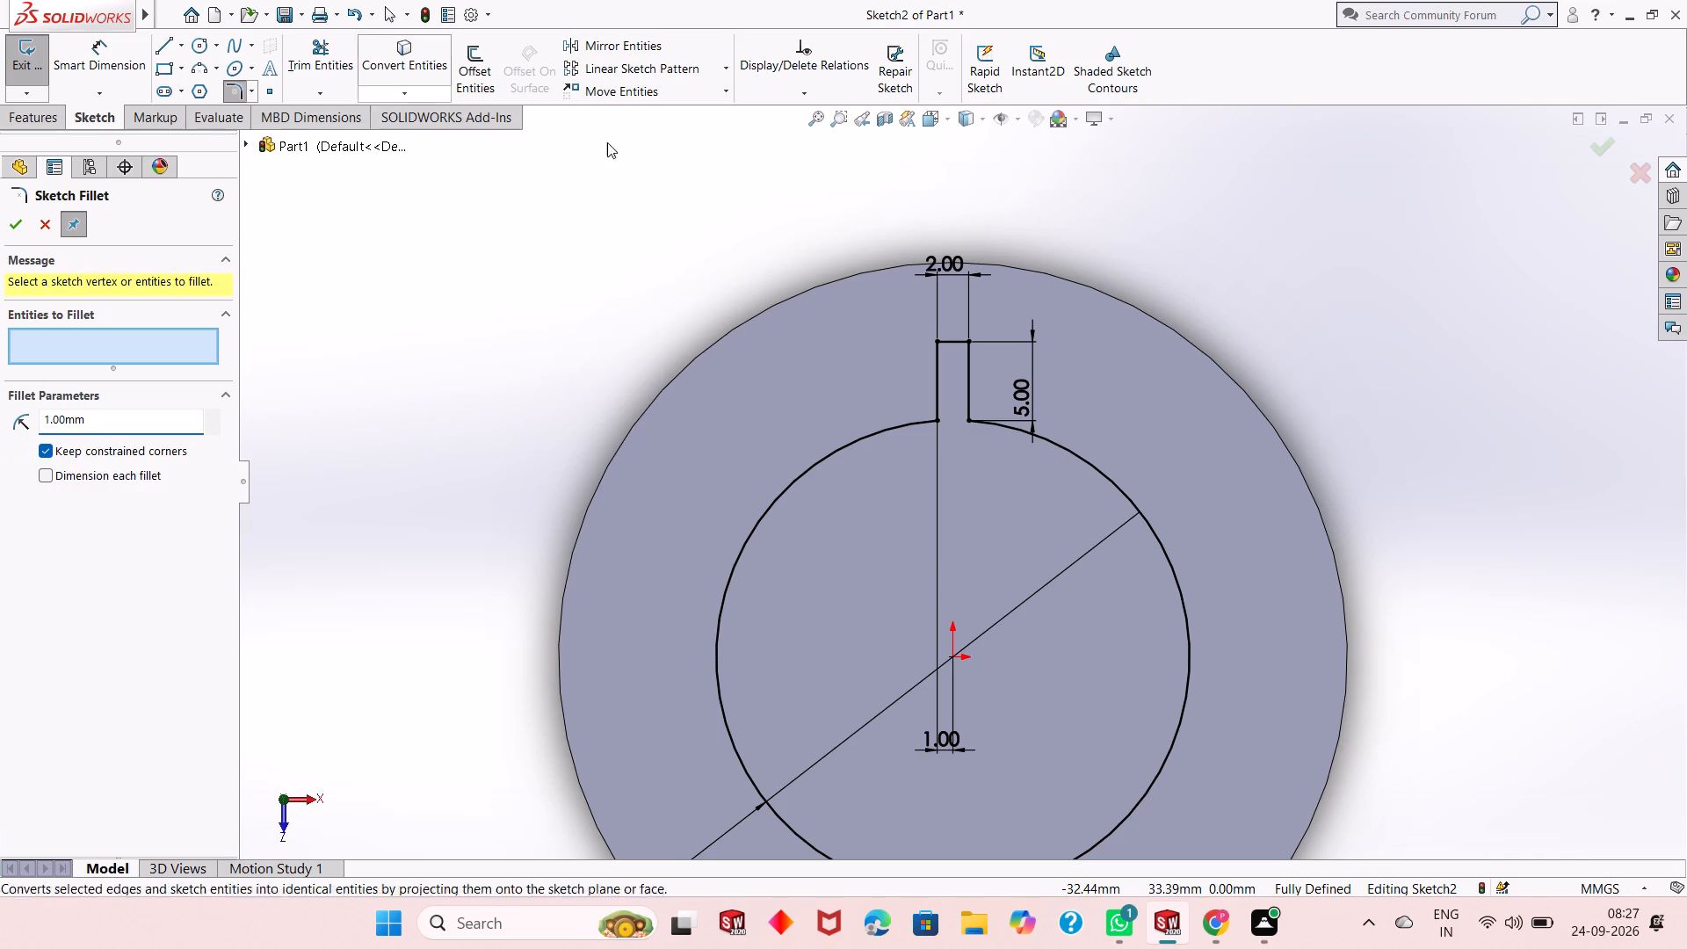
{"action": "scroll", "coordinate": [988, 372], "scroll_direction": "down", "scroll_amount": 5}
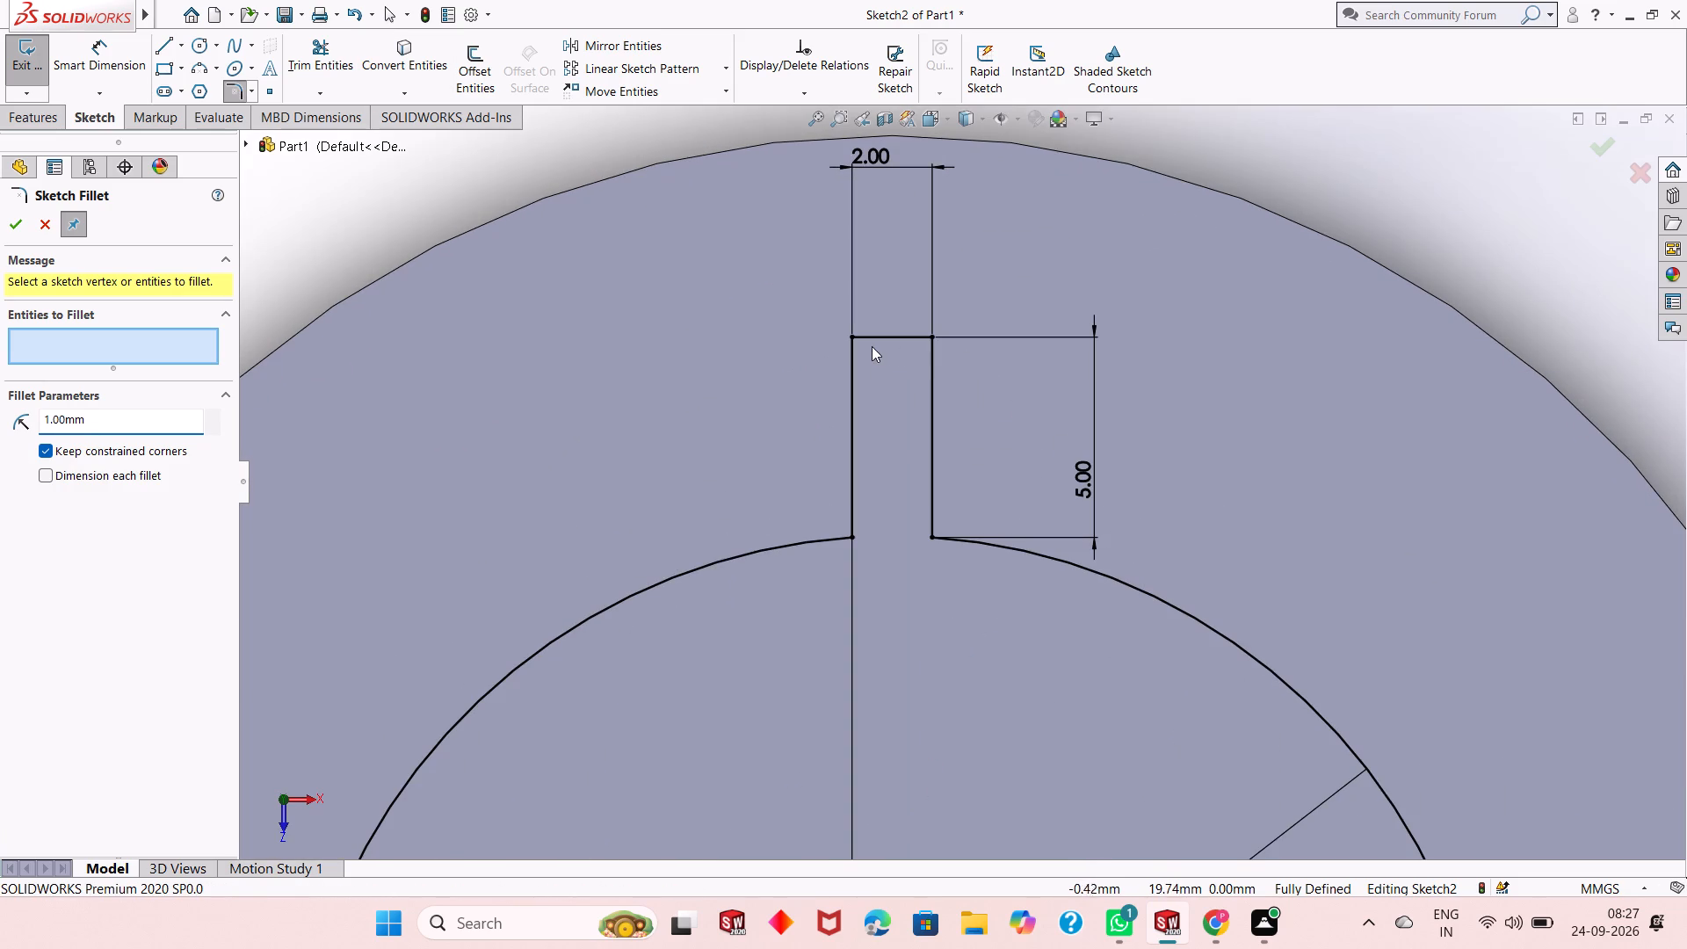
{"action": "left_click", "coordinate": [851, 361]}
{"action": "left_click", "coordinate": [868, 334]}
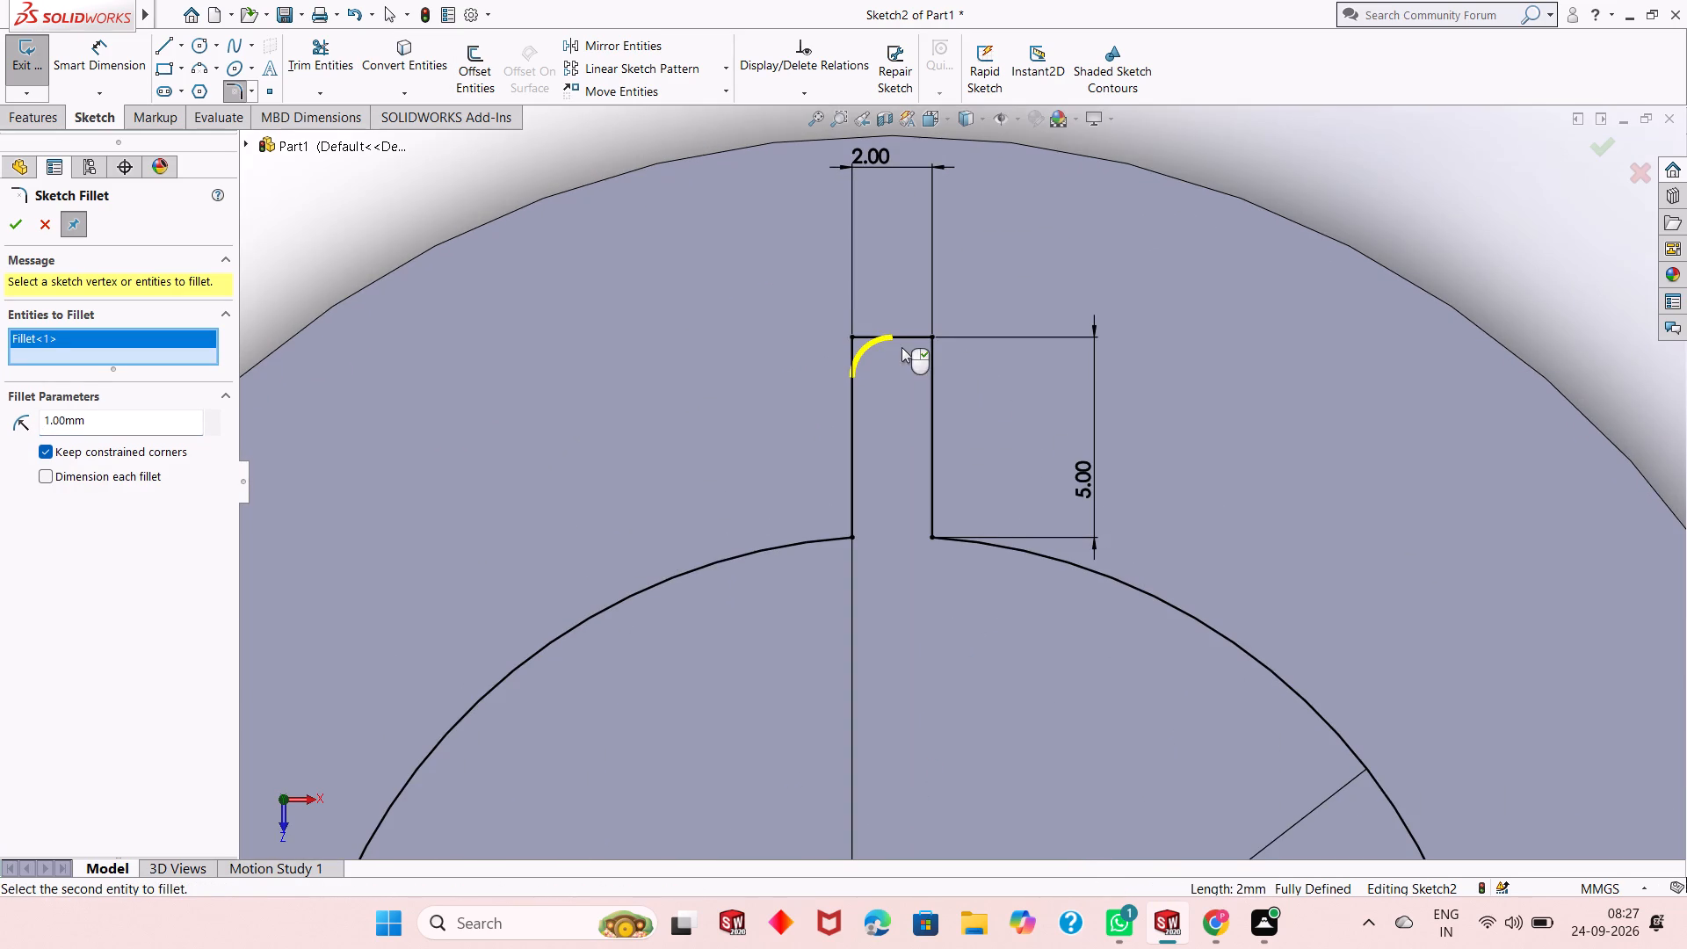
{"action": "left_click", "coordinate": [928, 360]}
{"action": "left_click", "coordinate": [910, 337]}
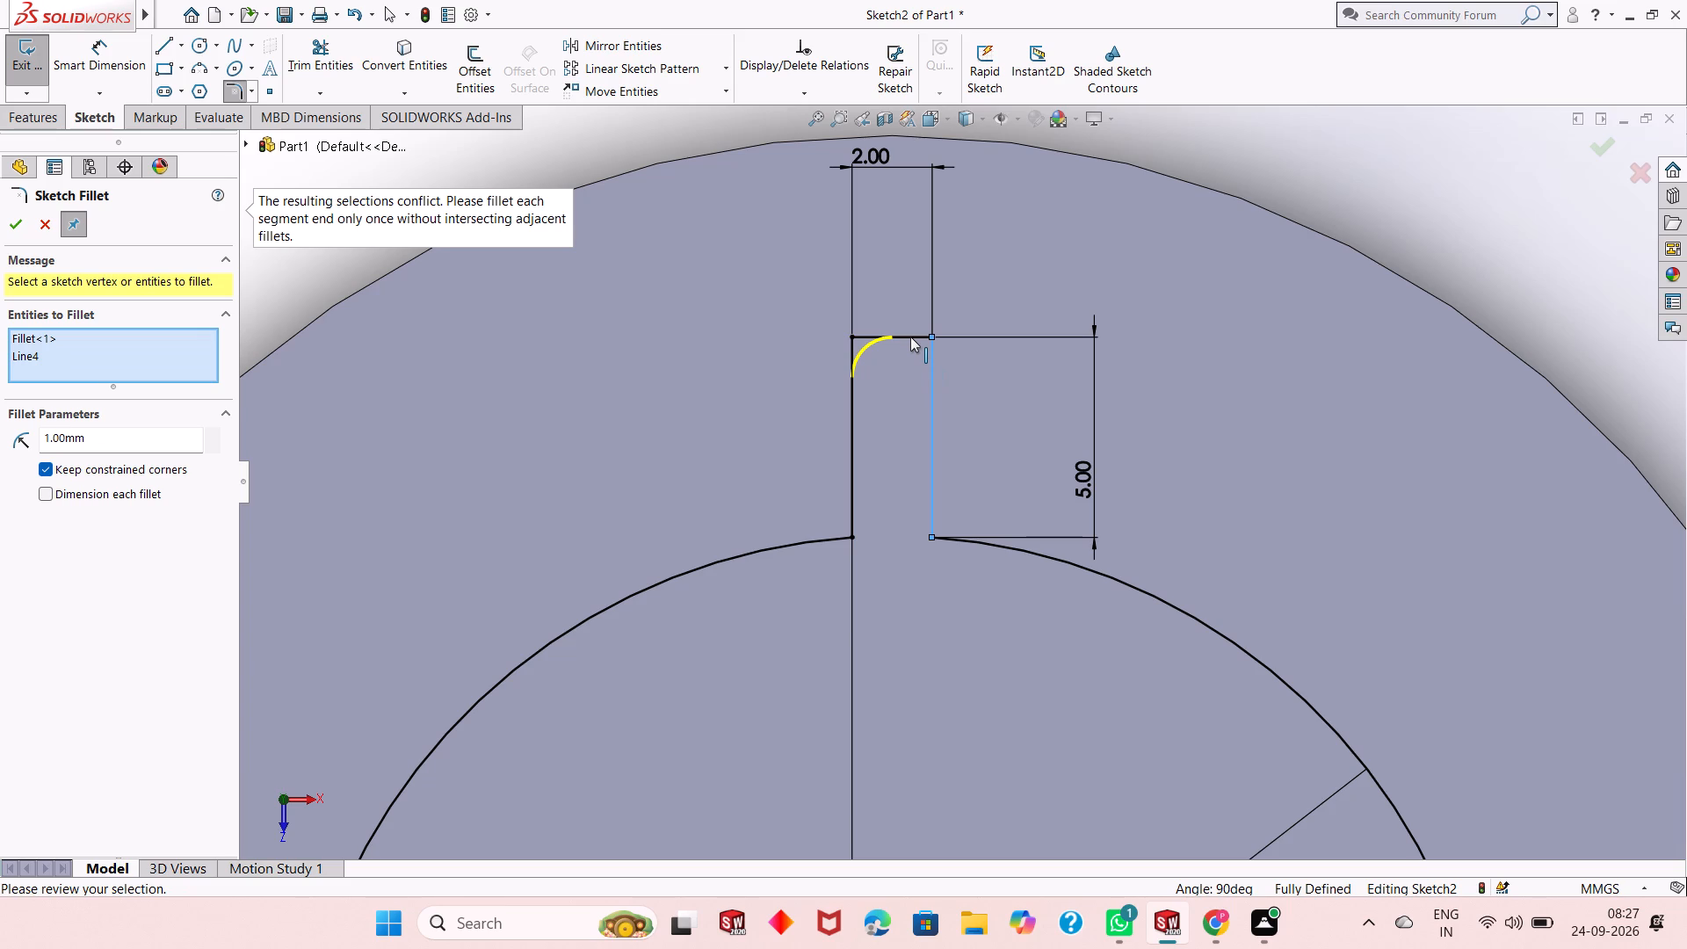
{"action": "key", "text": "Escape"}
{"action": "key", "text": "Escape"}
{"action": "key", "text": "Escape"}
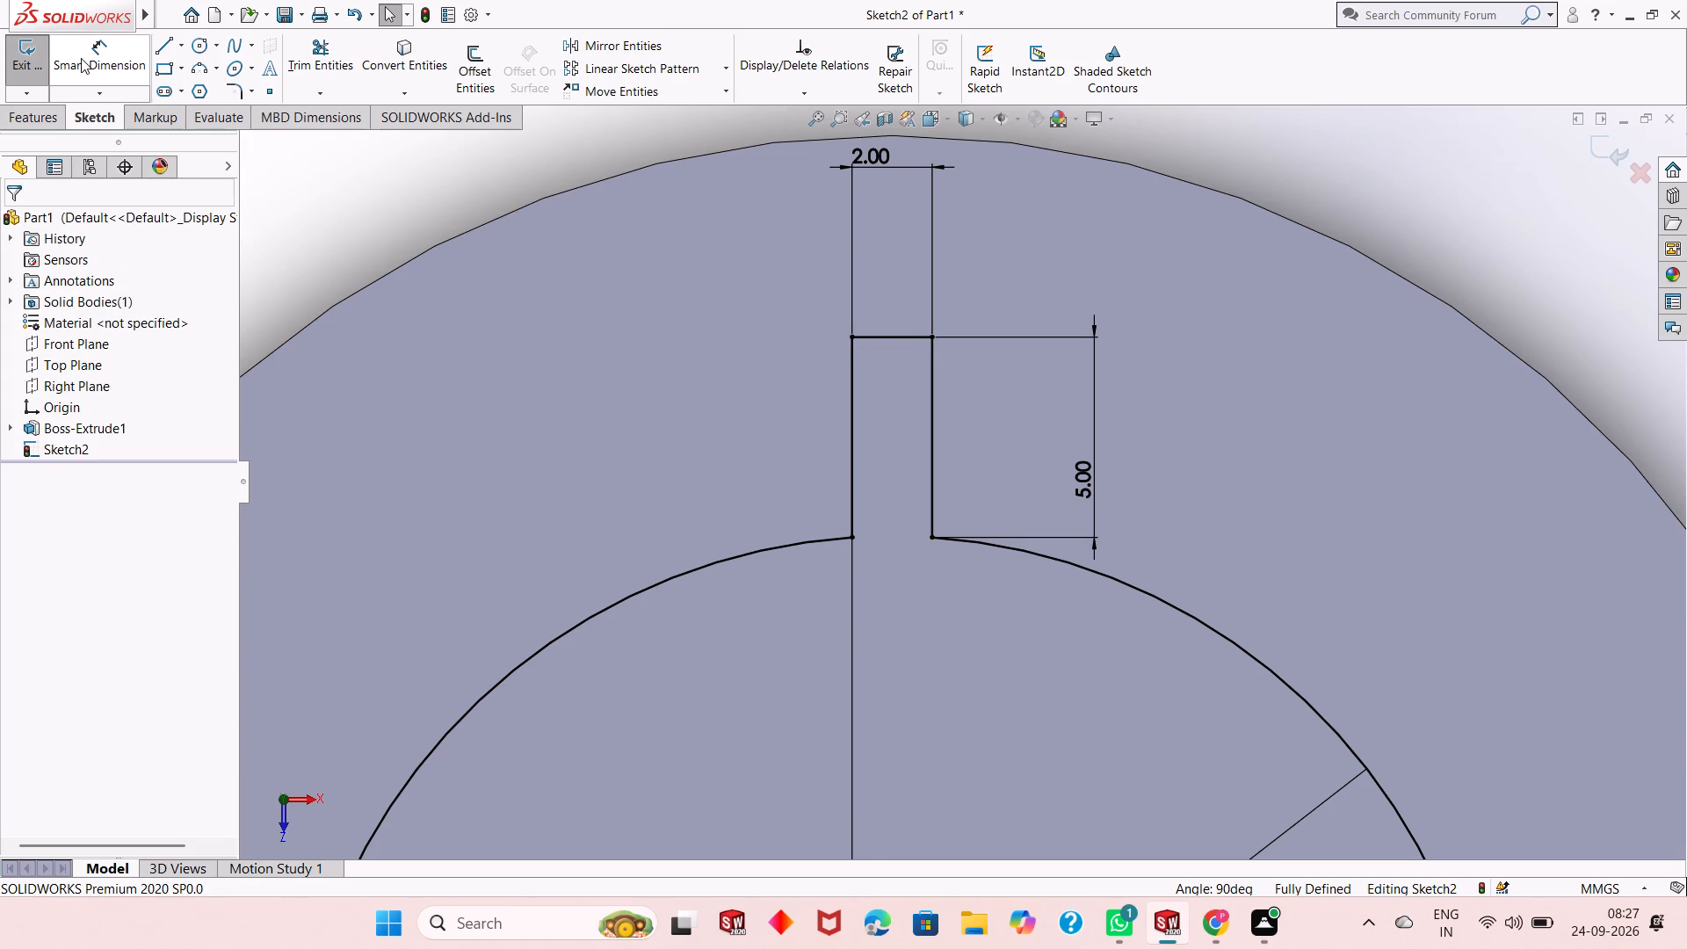
Sketch a circle of 1 mm radius centred on the midpoint of the projection's top edge, reaching its corner.
{"action": "left_click", "coordinate": [206, 53]}
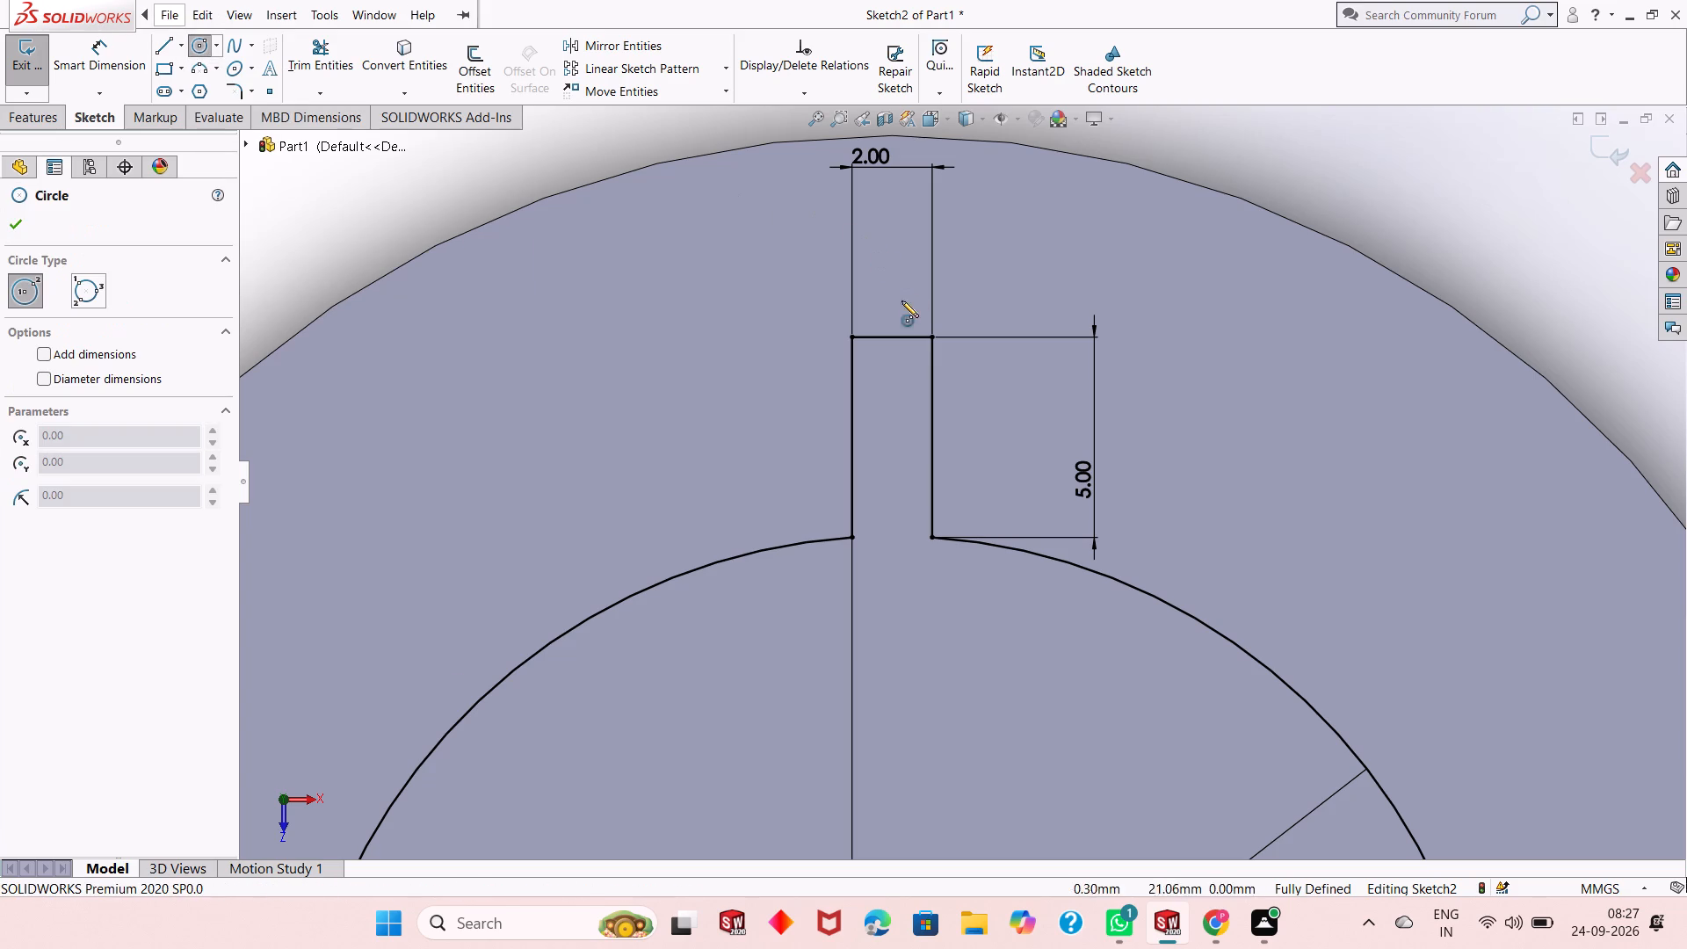
{"action": "left_click", "coordinate": [892, 337]}
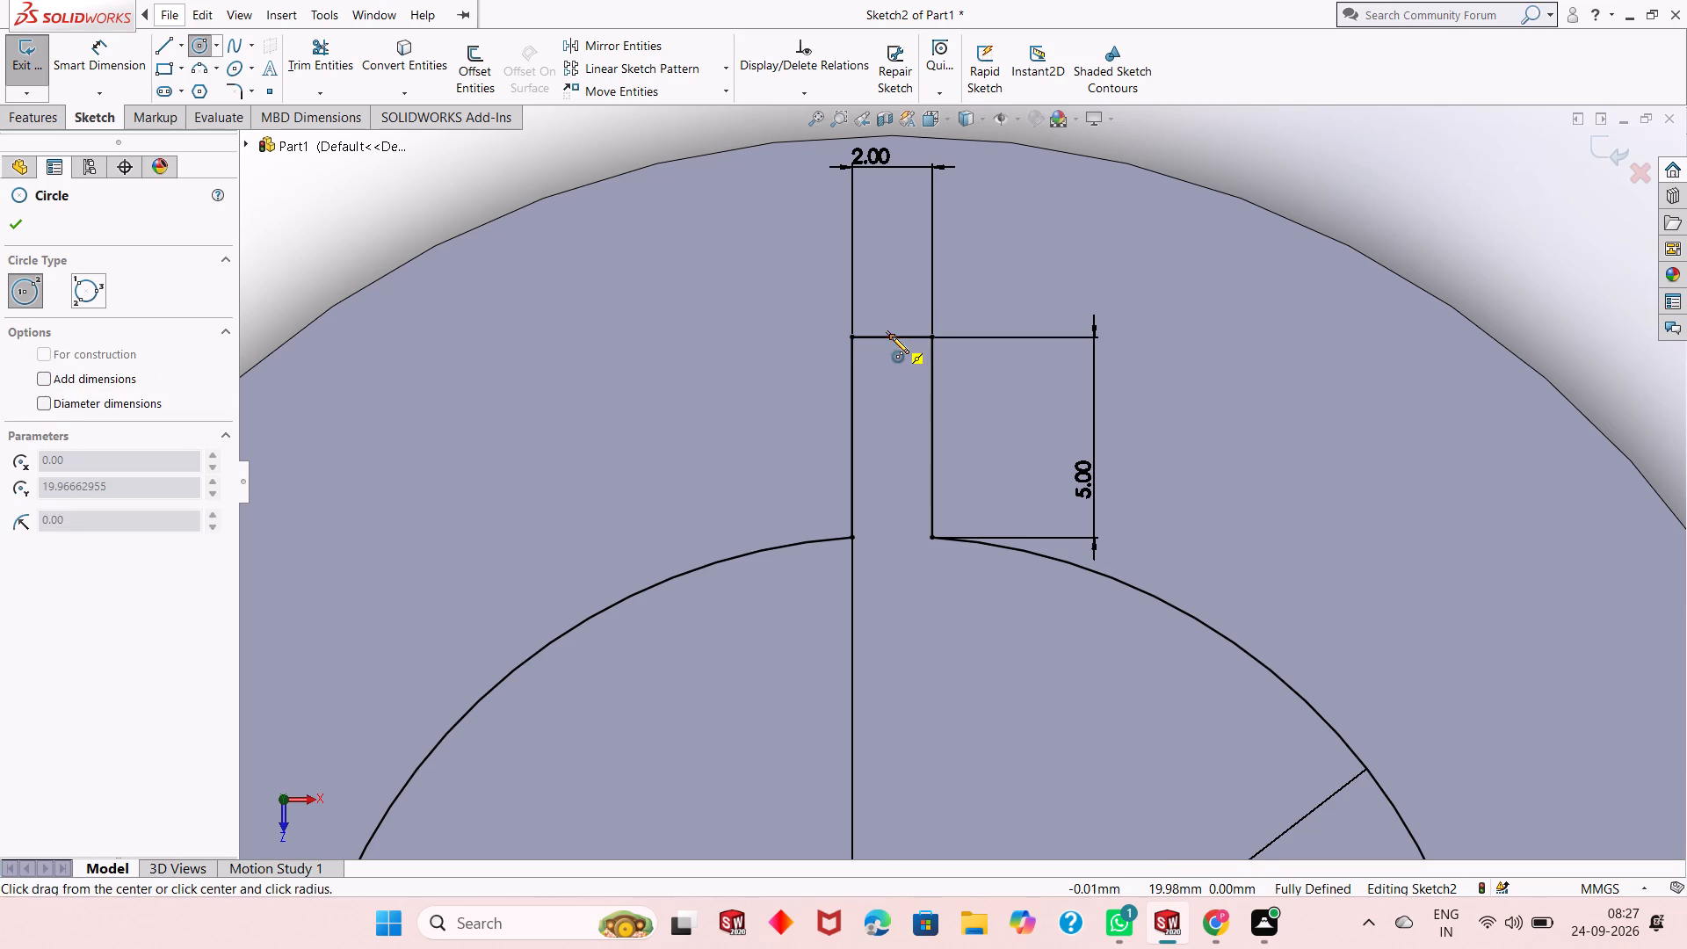
{"action": "left_click", "coordinate": [930, 337]}
{"action": "right_click", "coordinate": [1011, 229]}
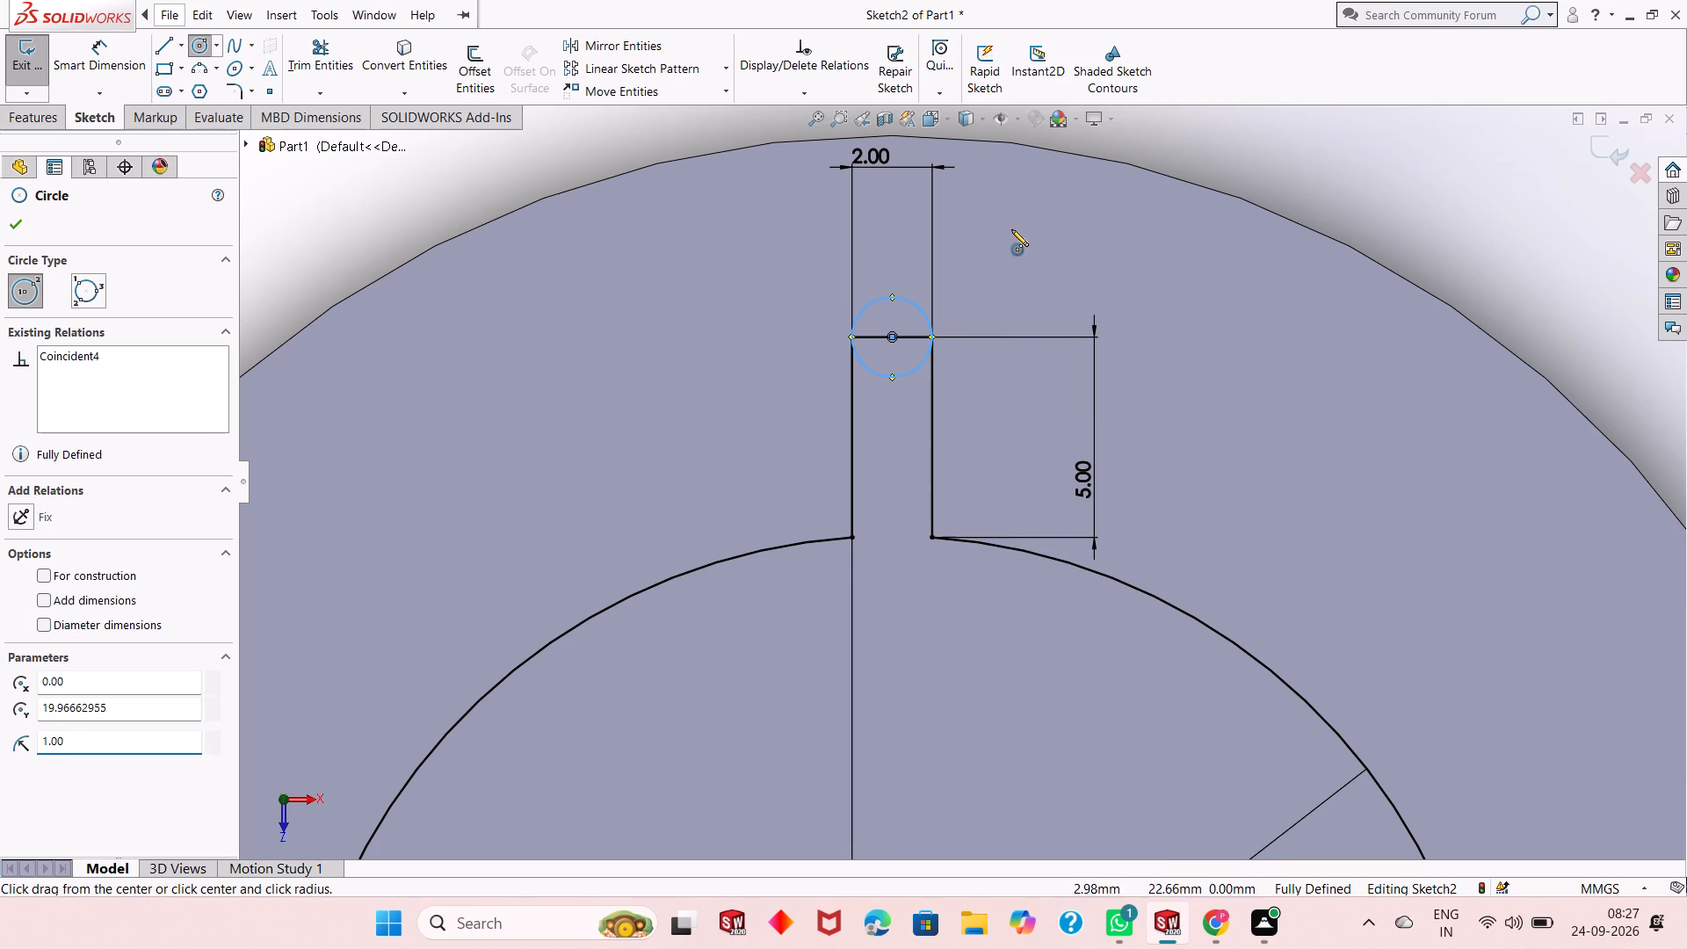
{"action": "left_click", "coordinate": [1030, 250]}
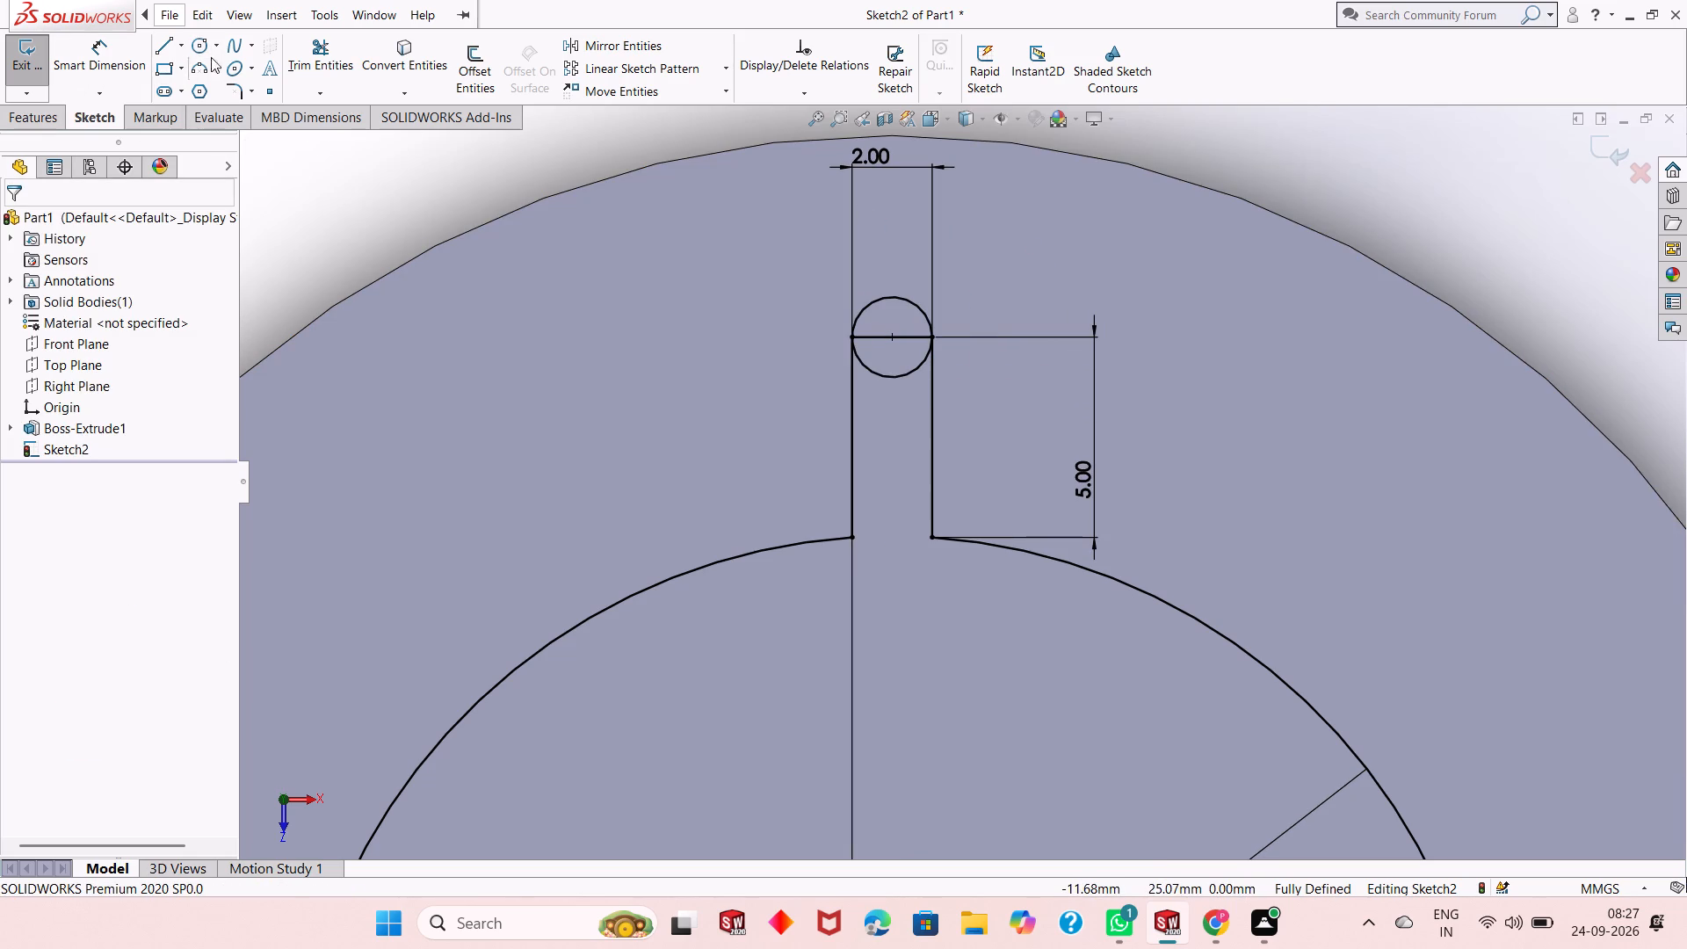
Trim away the small circle's lower half and the projection's straight top edge, accepting deletion of the midpoint relation, leaving a rounded end.
{"action": "left_click", "coordinate": [308, 55]}
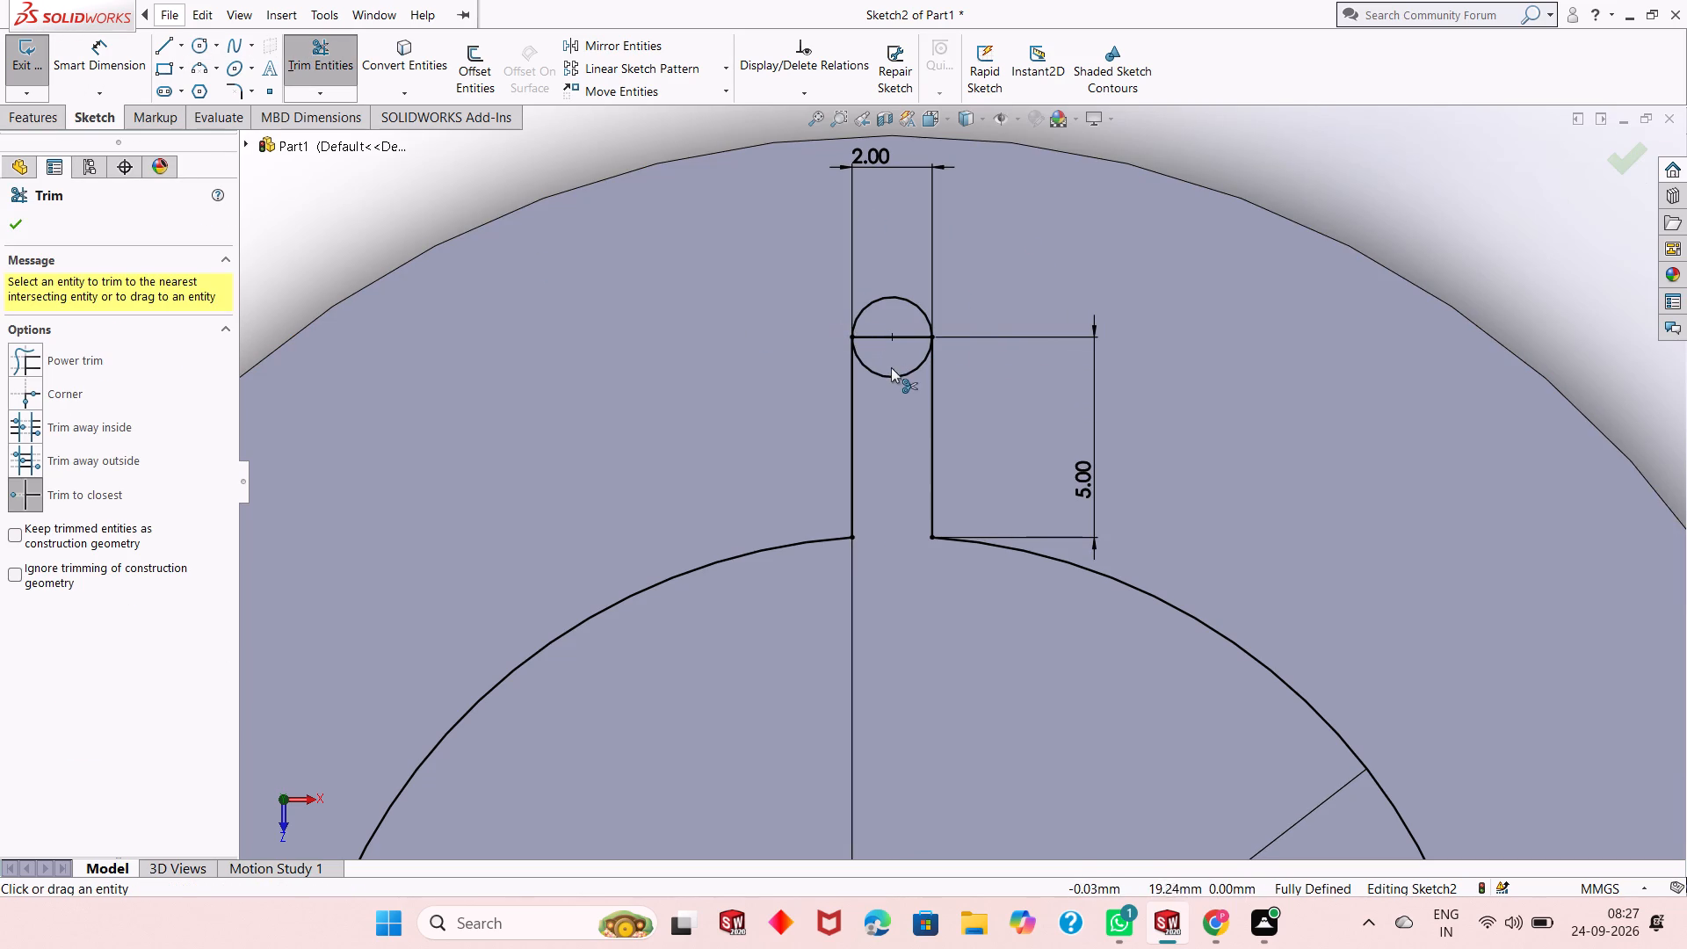
{"action": "left_click", "coordinate": [891, 374]}
{"action": "left_click", "coordinate": [896, 338]}
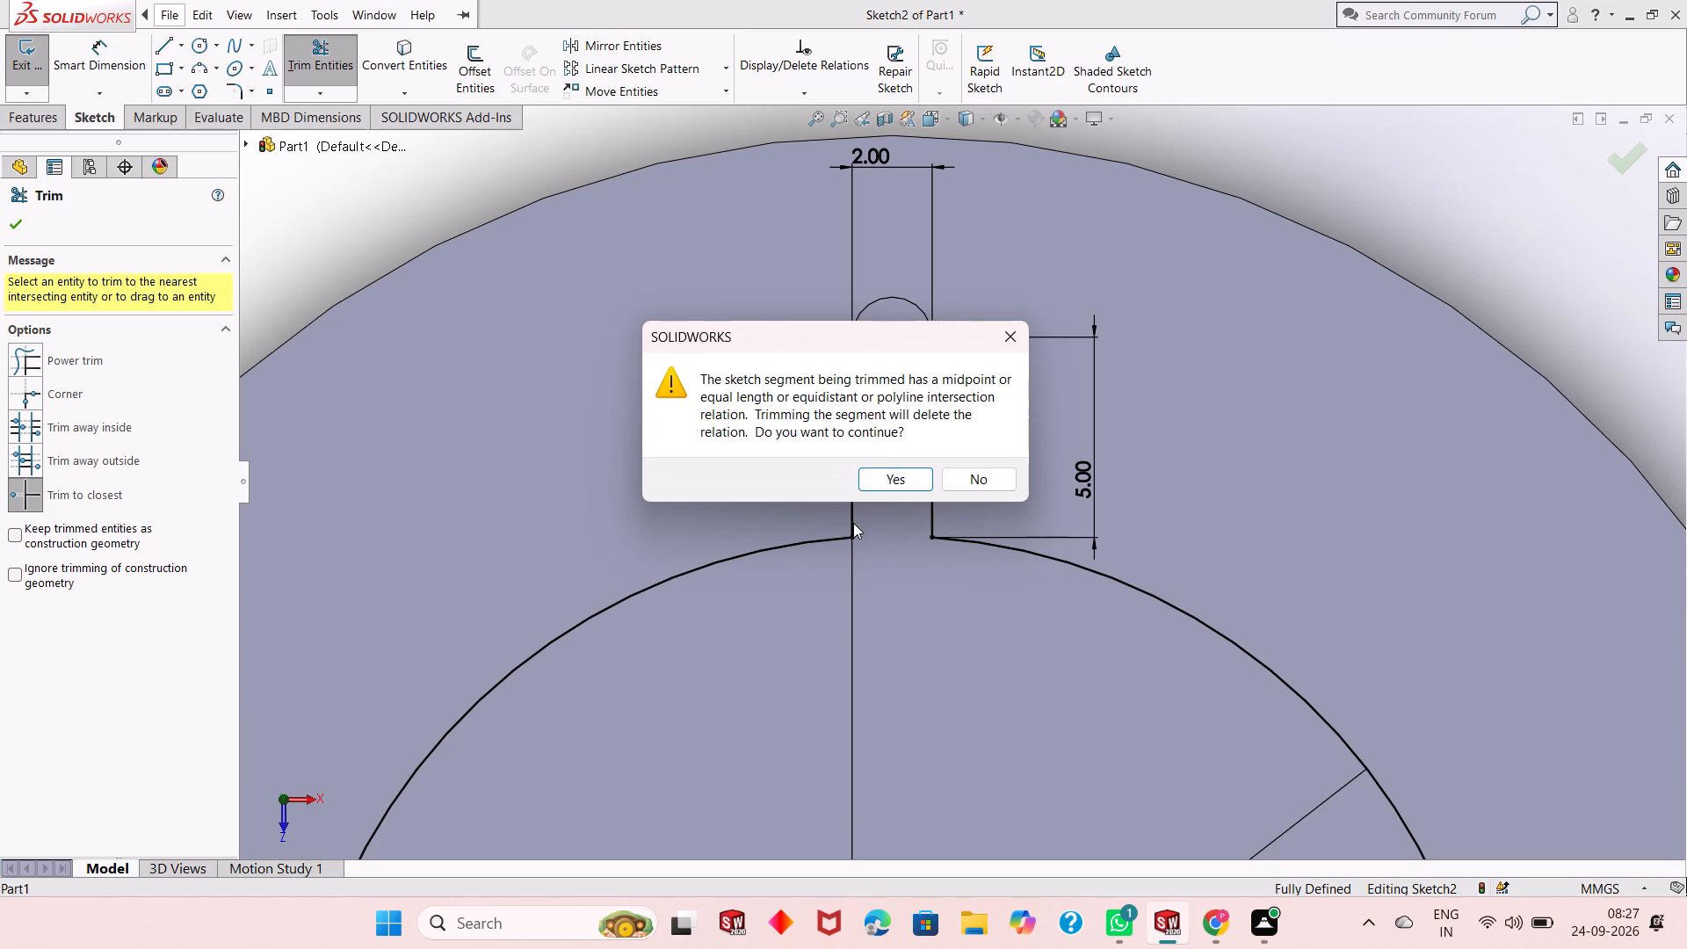
{"action": "left_click", "coordinate": [891, 472]}
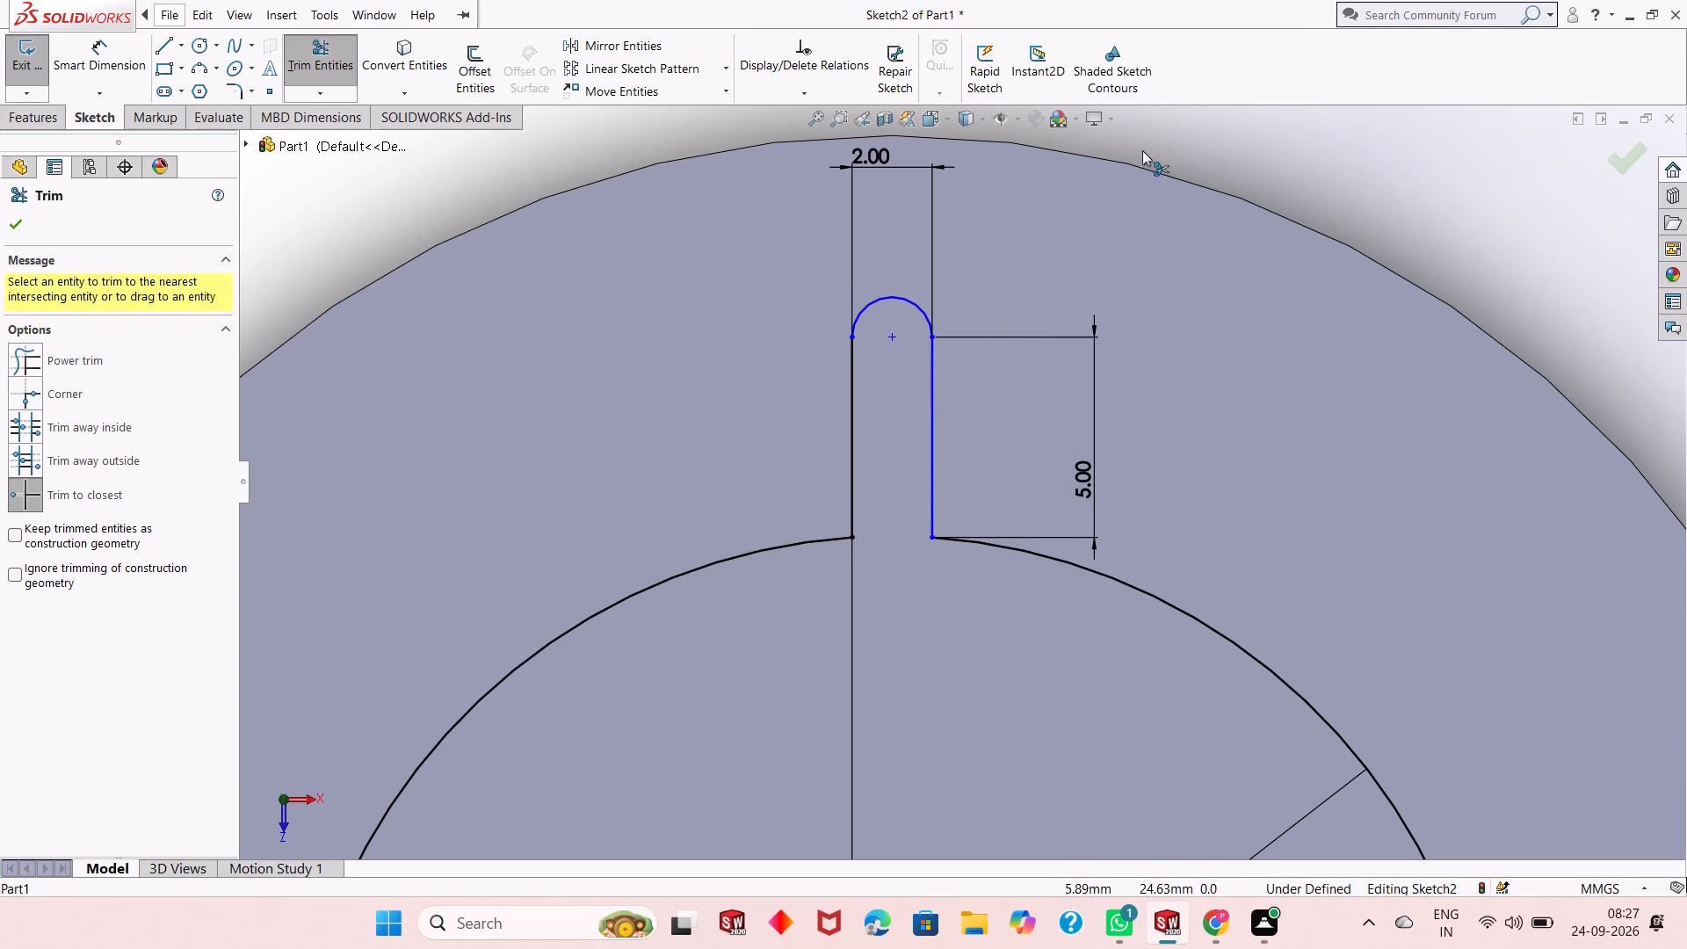
{"action": "right_click", "coordinate": [1148, 153]}
{"action": "left_click", "coordinate": [1192, 214]}
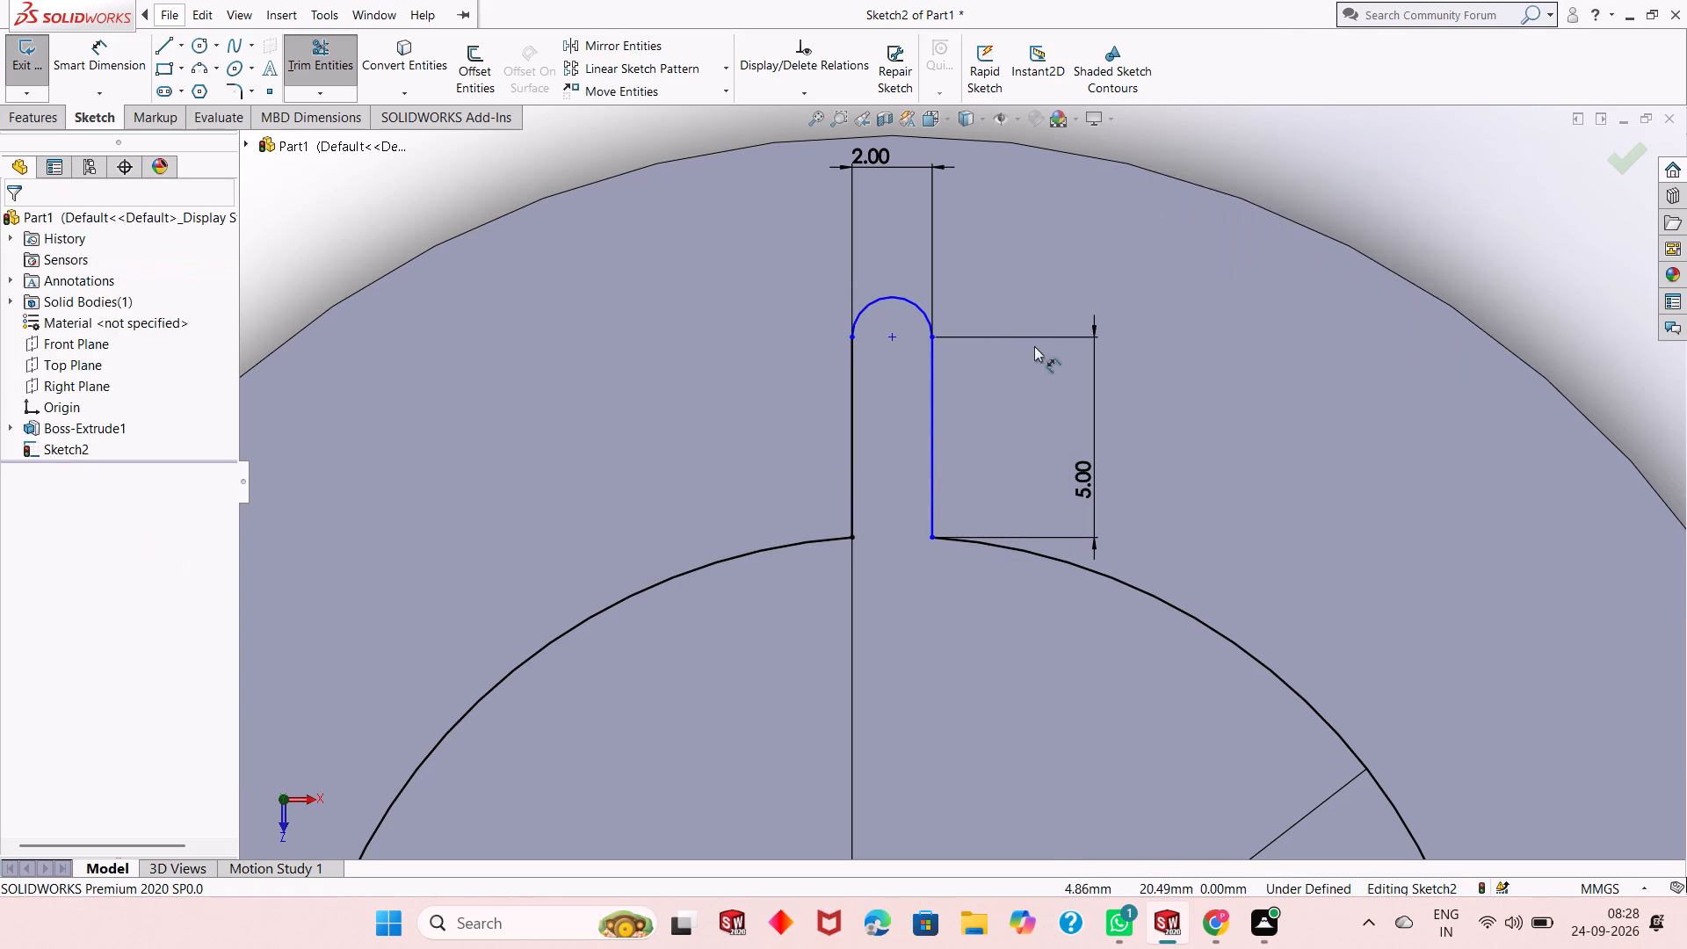
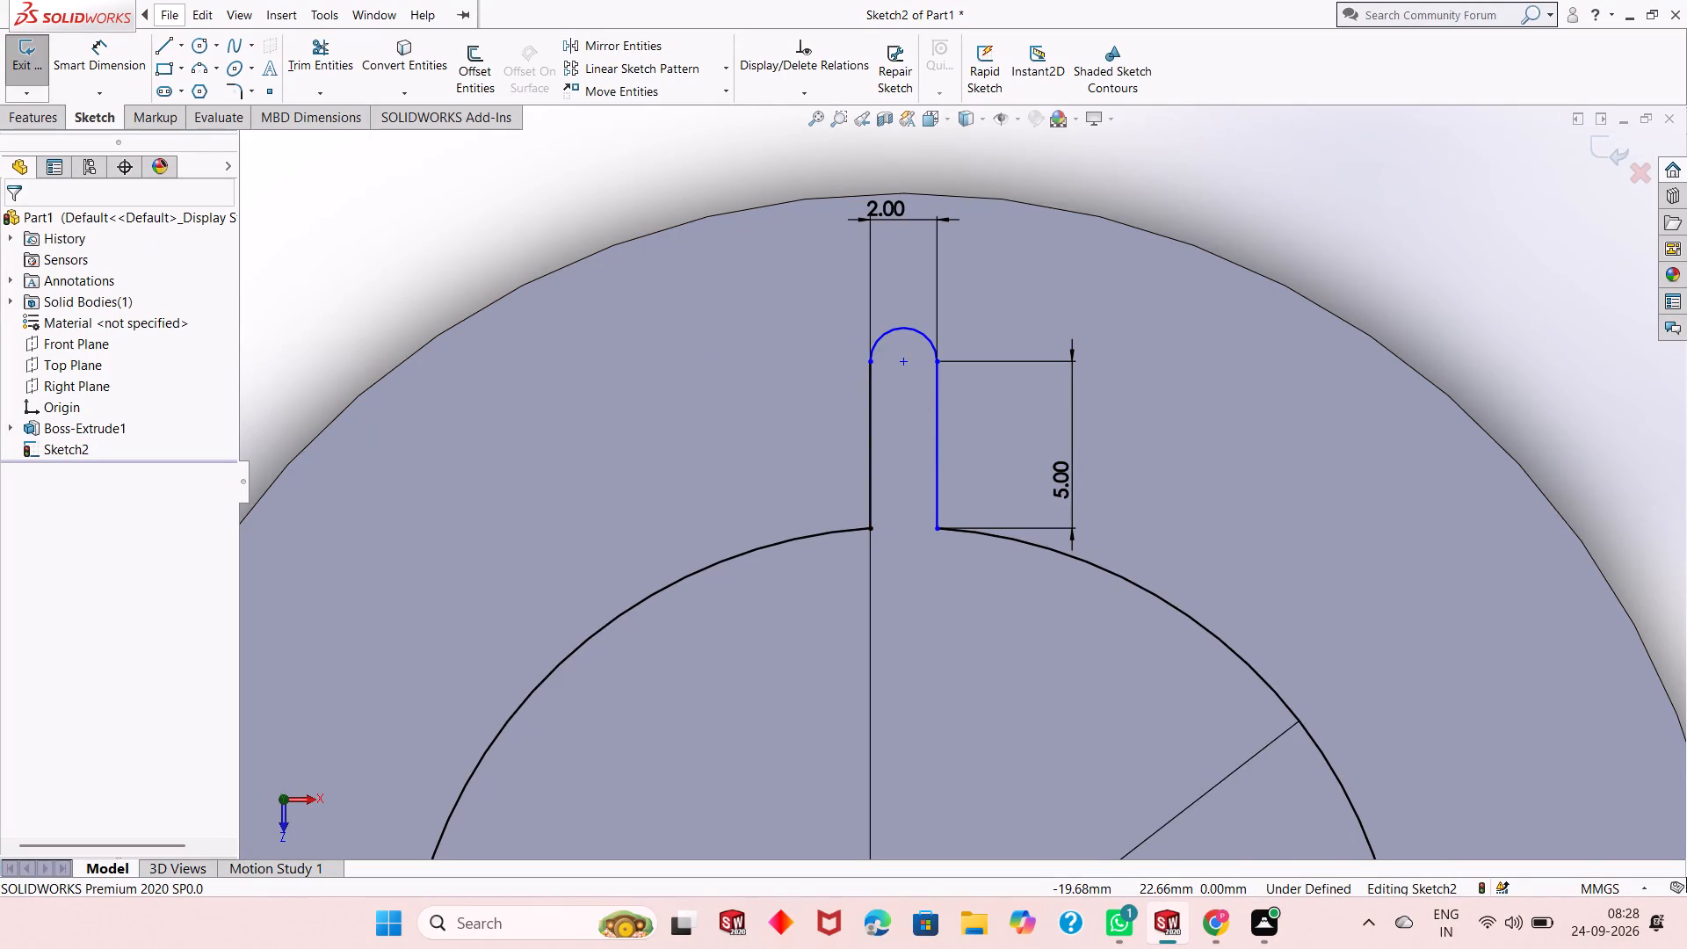
Dimension the vertical distance from the origin to the centre of the projection's rounded end, keeping the proposed value.
{"action": "left_click", "coordinate": [127, 65]}
{"action": "scroll", "coordinate": [782, 498], "scroll_direction": "up", "scroll_amount": 2}
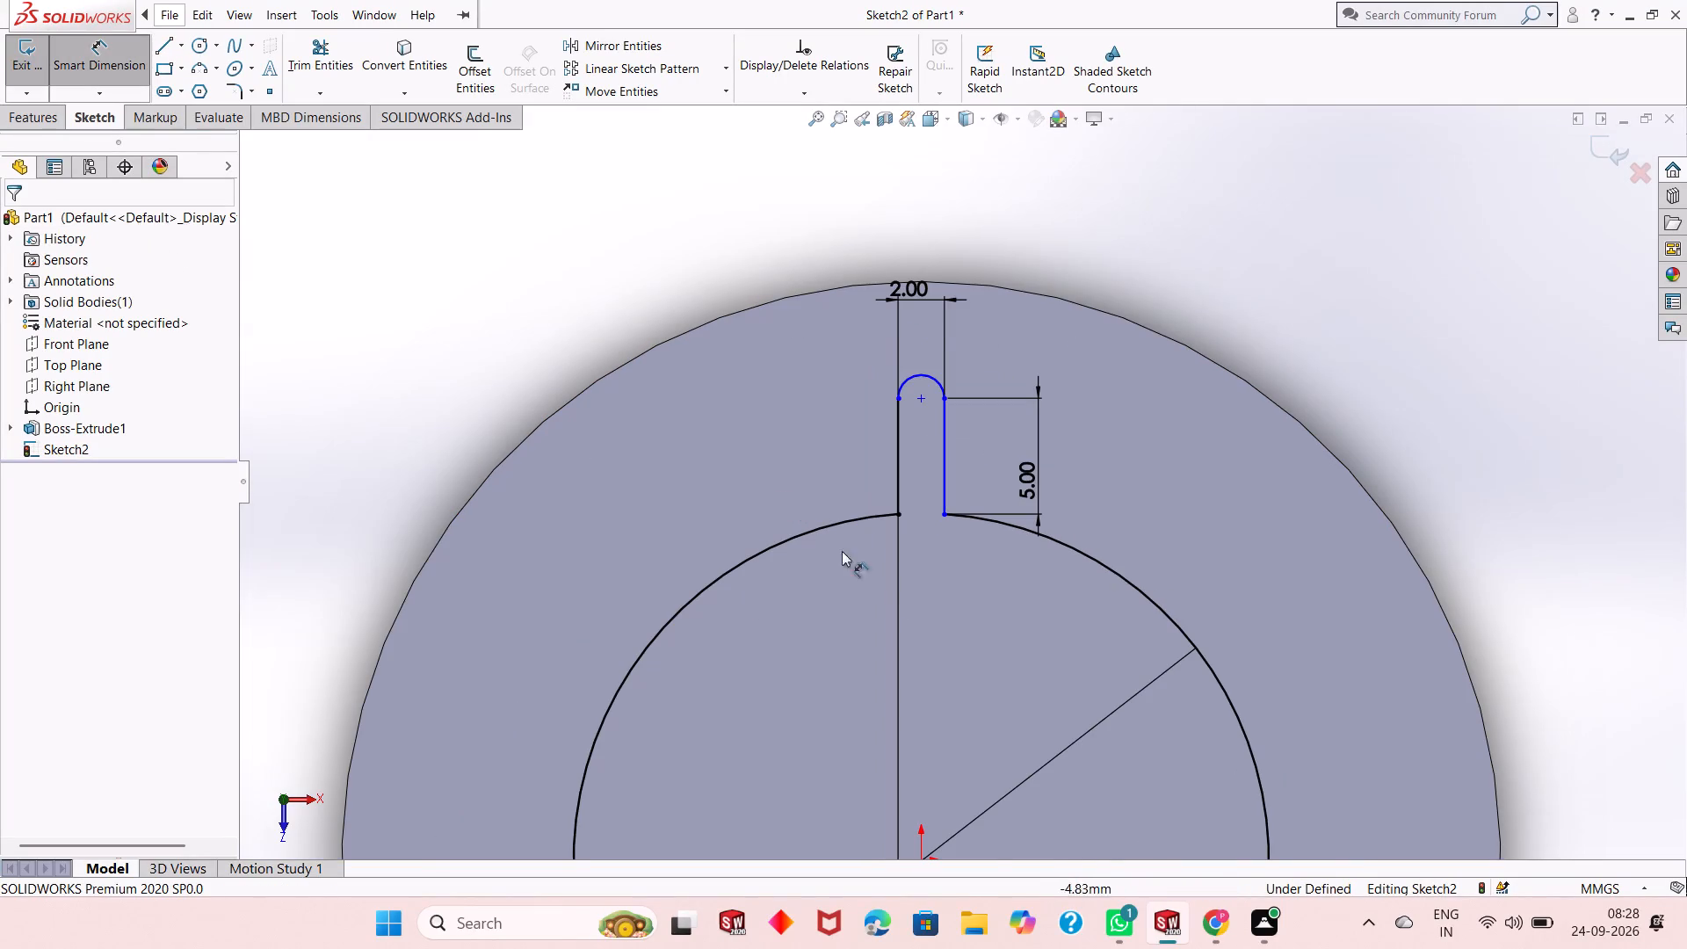
{"action": "scroll", "coordinate": [895, 594], "scroll_direction": "down", "scroll_amount": 1}
{"action": "scroll", "coordinate": [979, 396], "scroll_direction": "down", "scroll_amount": 2}
{"action": "scroll", "coordinate": [915, 359], "scroll_direction": "up", "scroll_amount": 1}
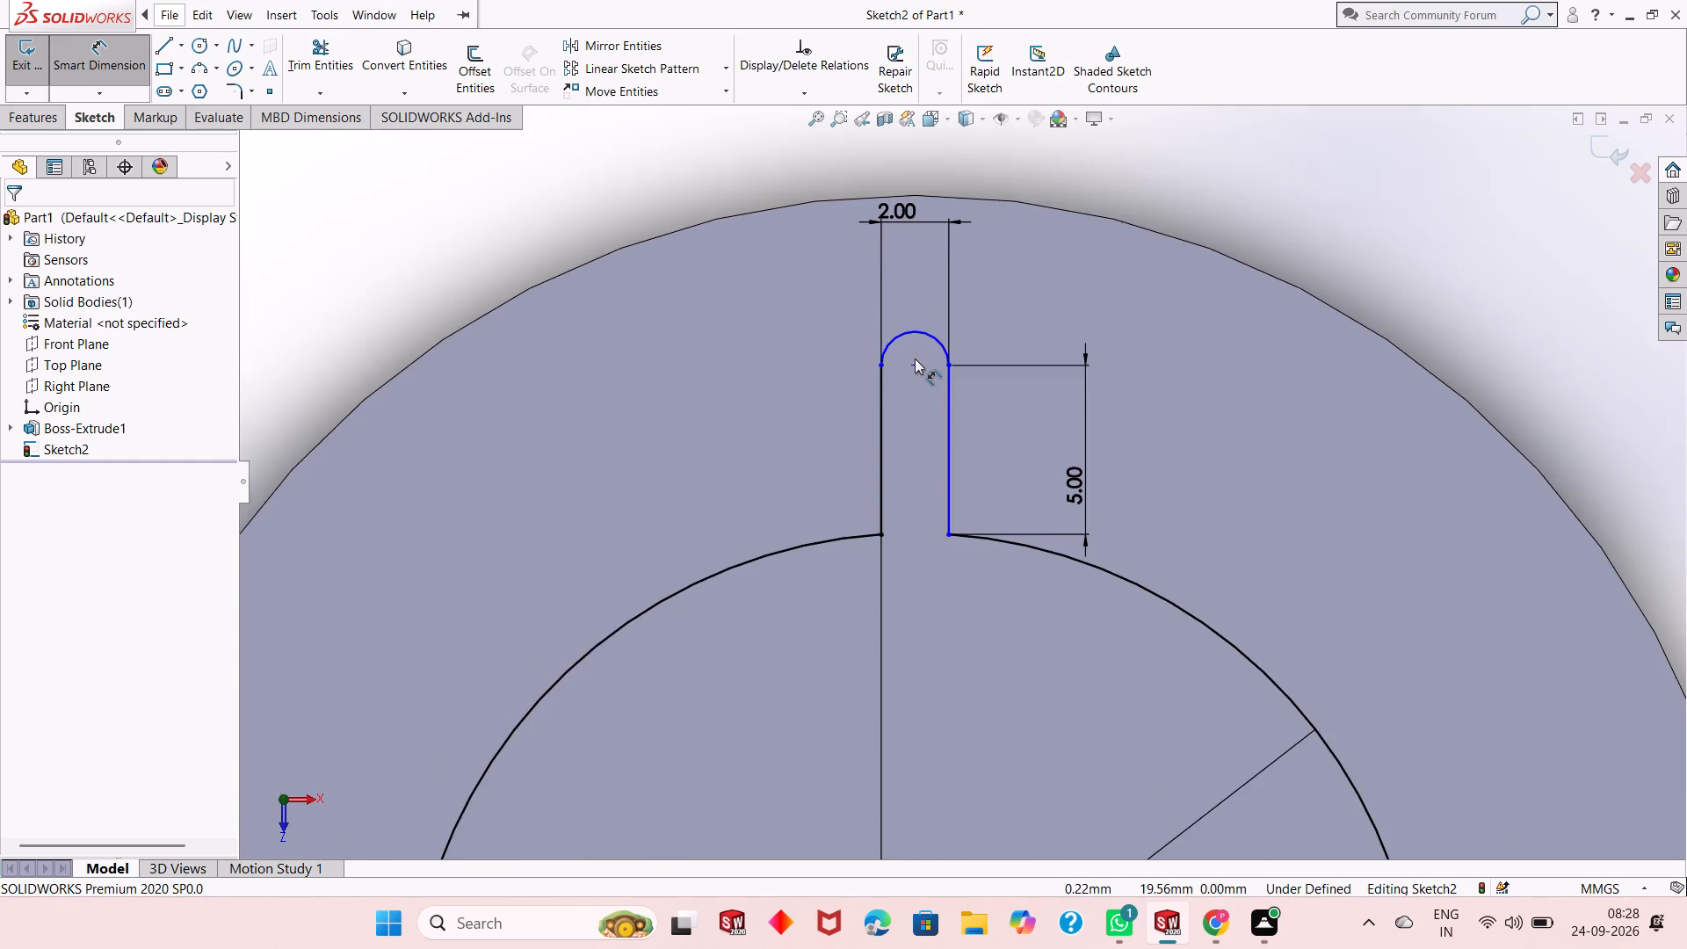
{"action": "scroll", "coordinate": [915, 359], "scroll_direction": "up", "scroll_amount": 2}
{"action": "scroll", "coordinate": [1017, 697], "scroll_direction": "up", "scroll_amount": 2}
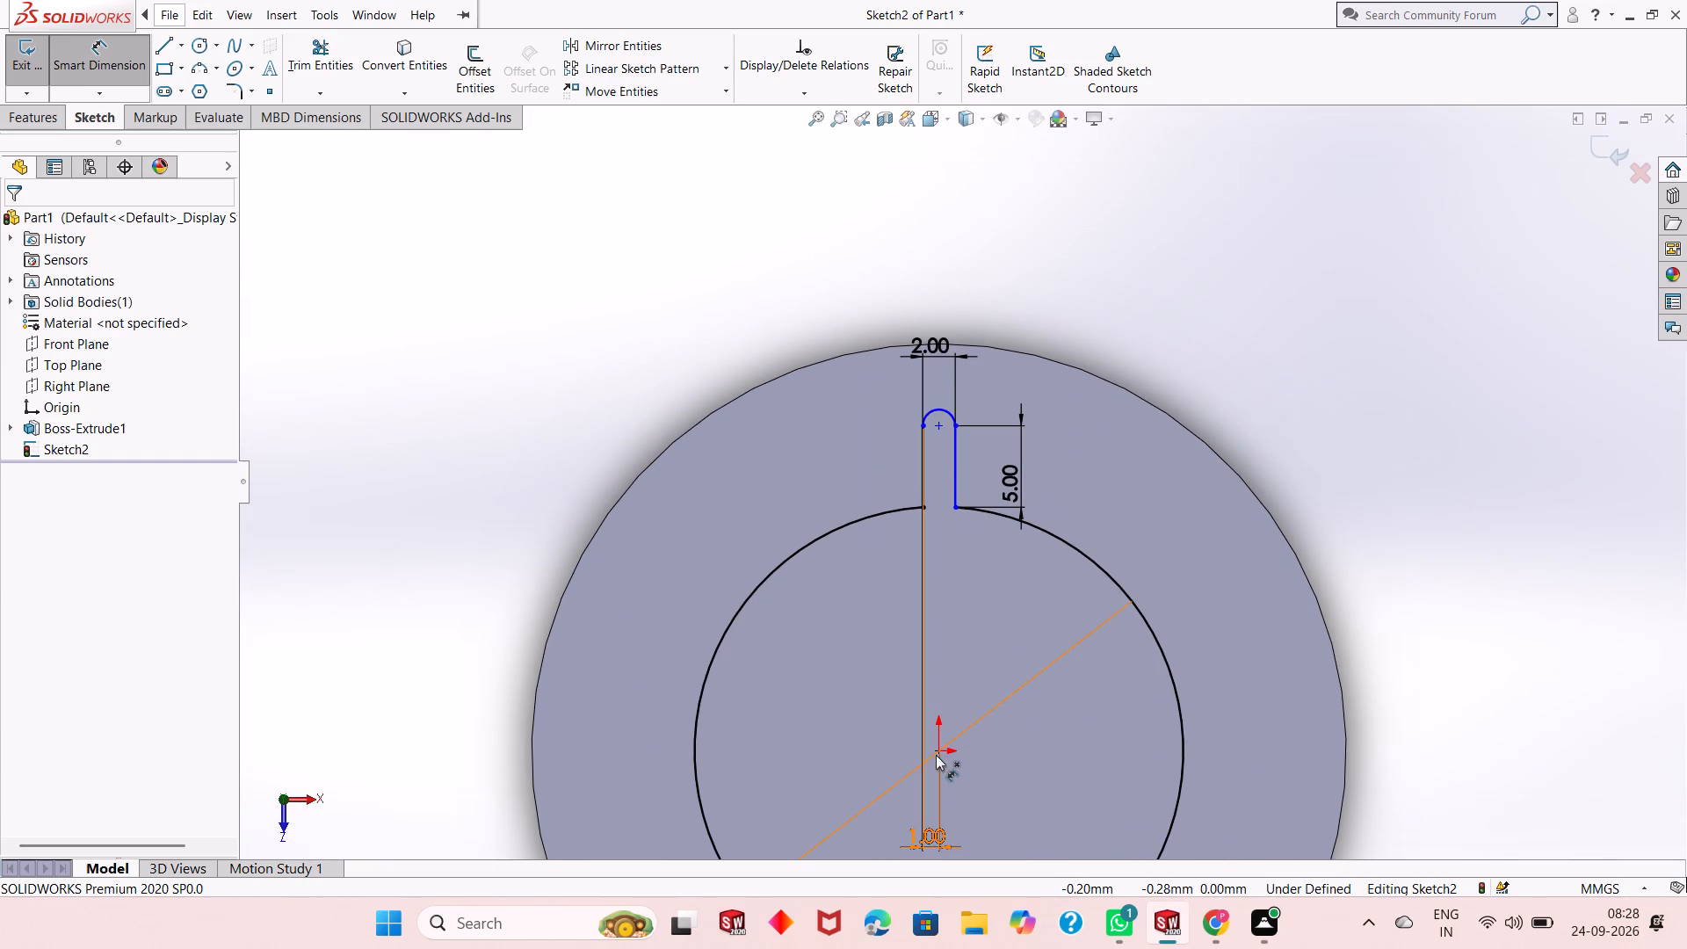
{"action": "left_click", "coordinate": [936, 755]}
{"action": "left_click", "coordinate": [936, 428]}
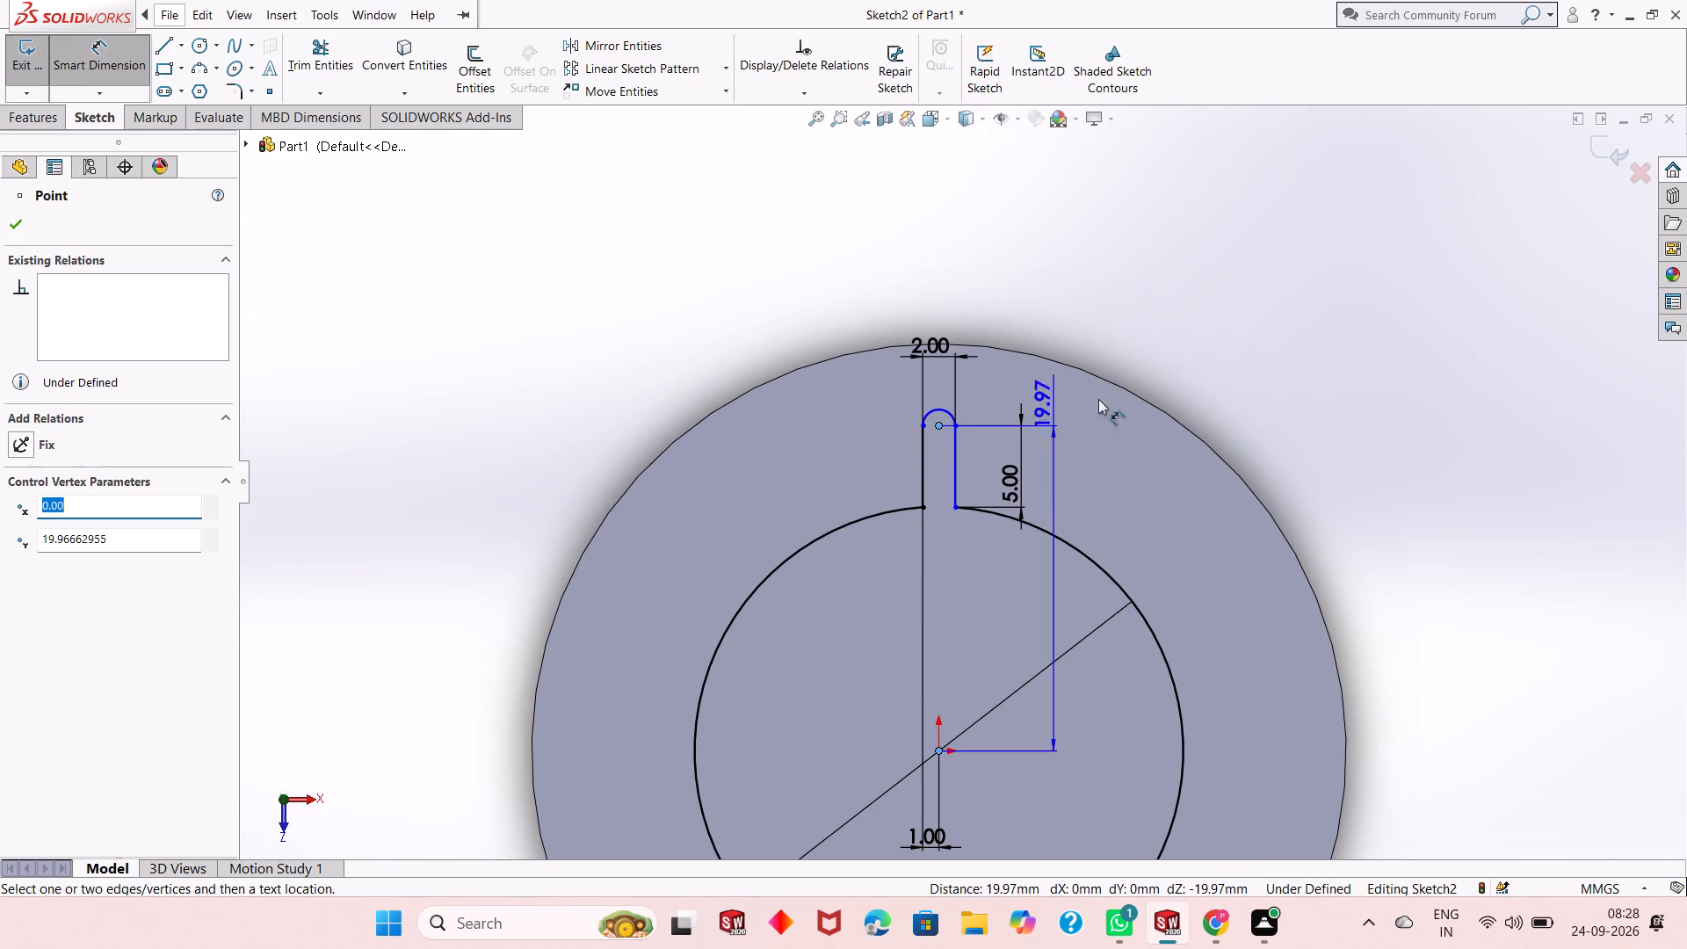
{"action": "left_click", "coordinate": [1351, 368]}
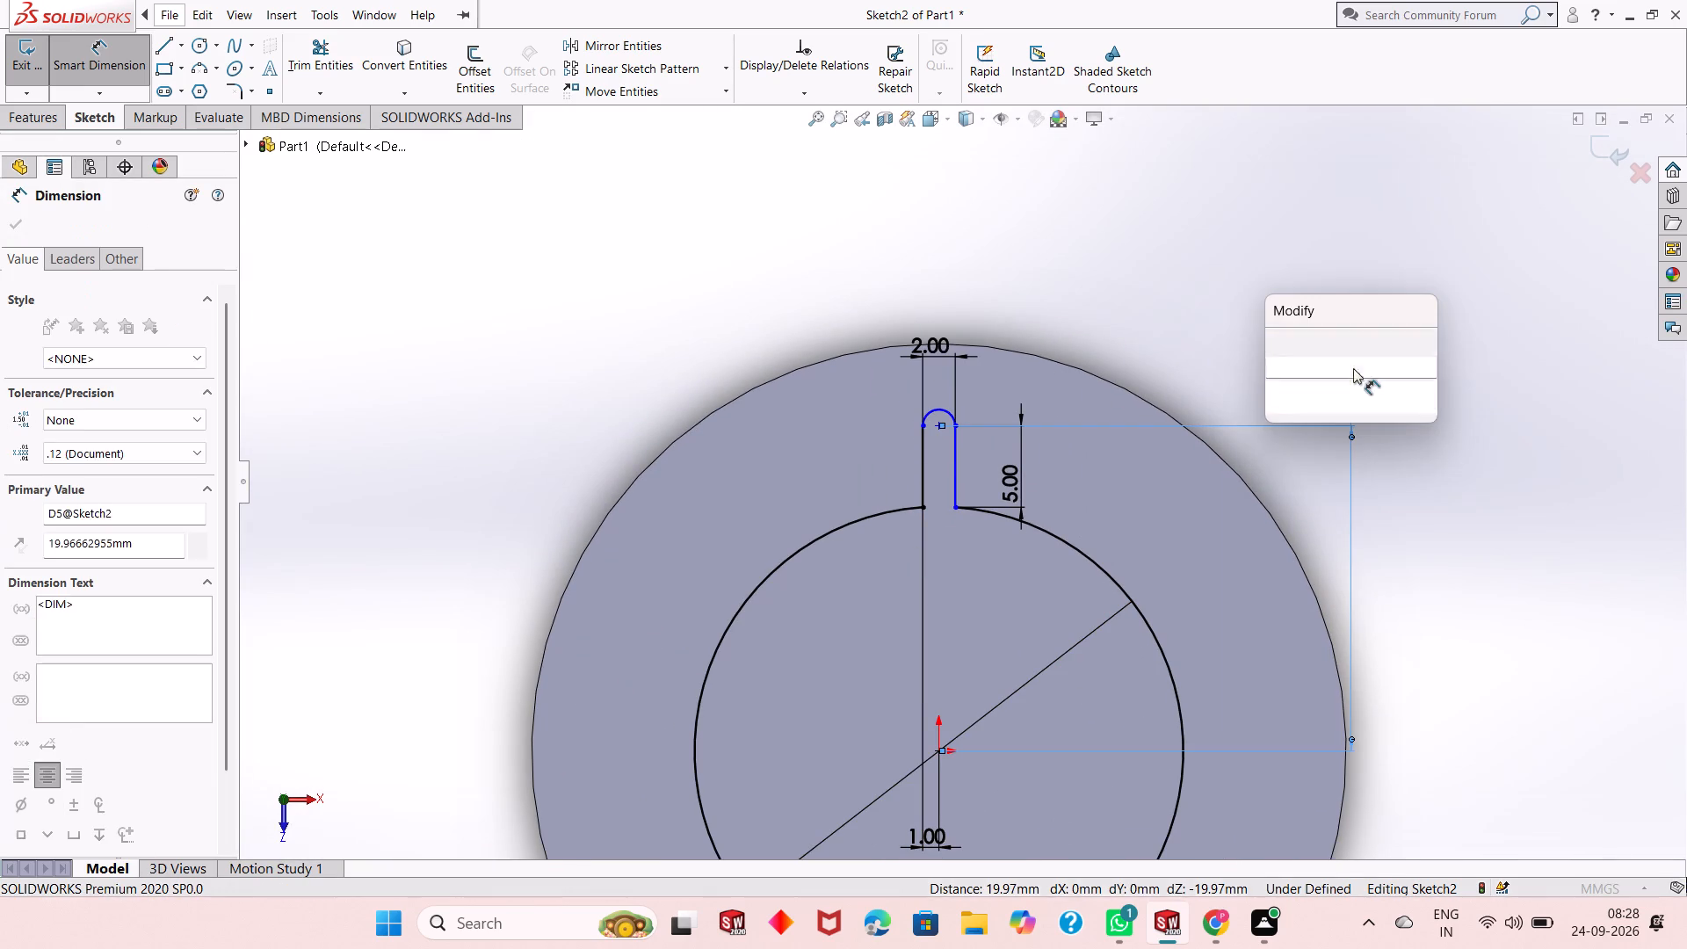
{"action": "left_click", "coordinate": [1281, 341]}
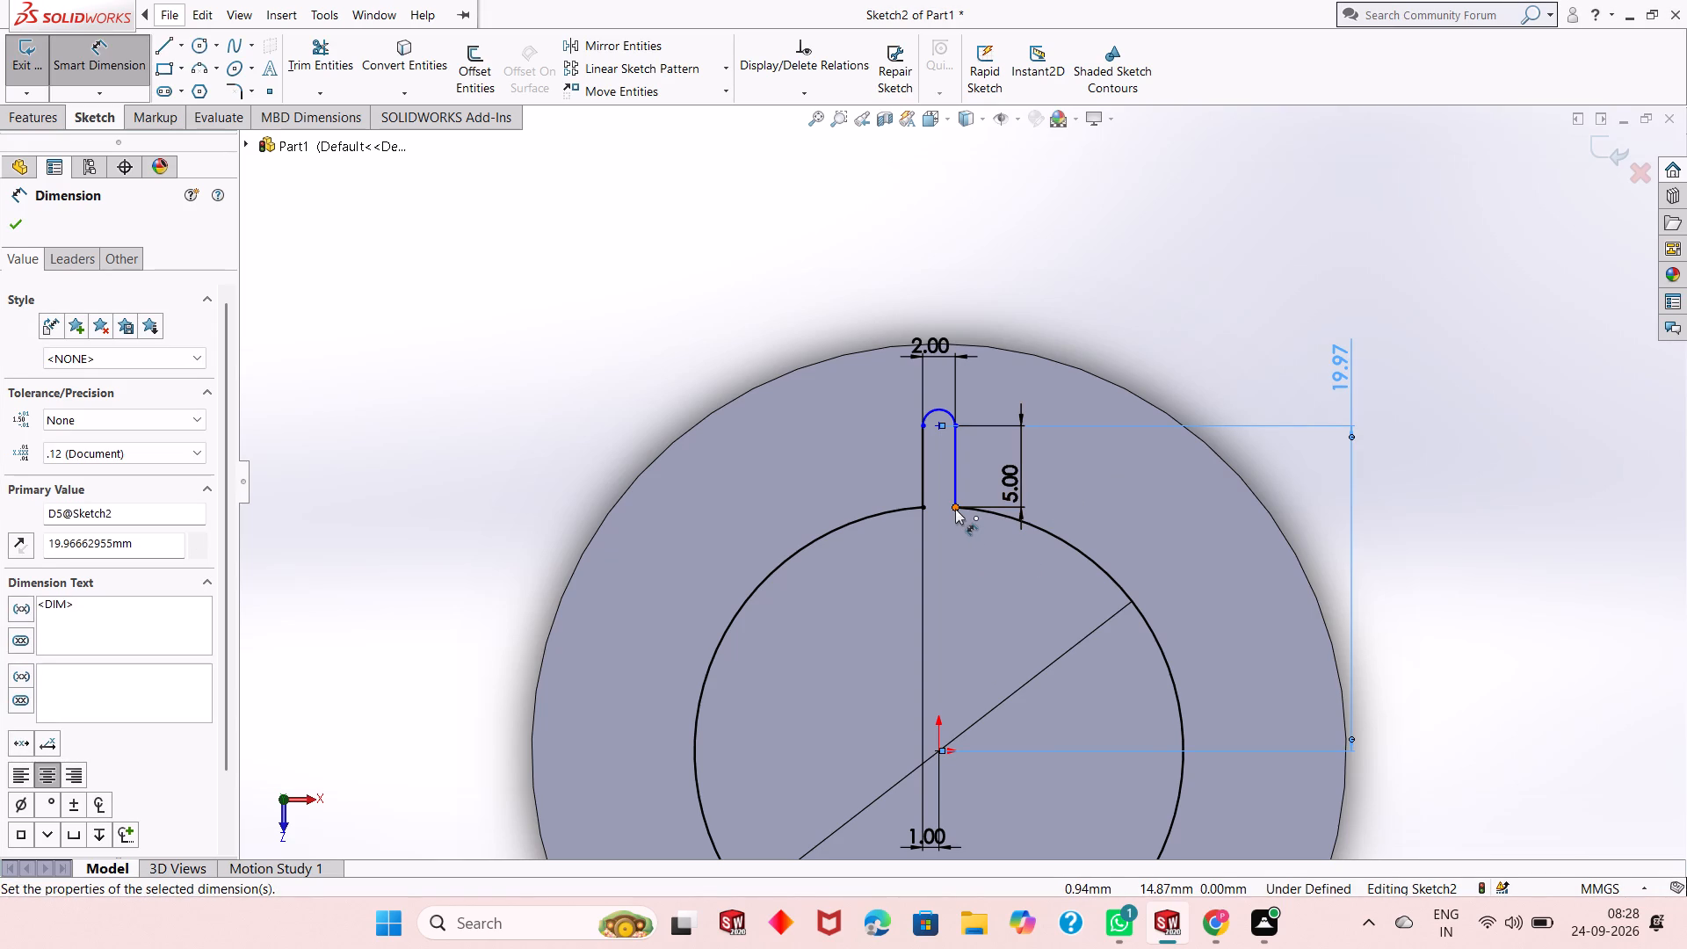
Add a radius dimension to the projection's rounded end arc, keeping the proposed value, and finish dimensioning.
{"action": "scroll", "coordinate": [949, 437], "scroll_direction": "down", "scroll_amount": 6}
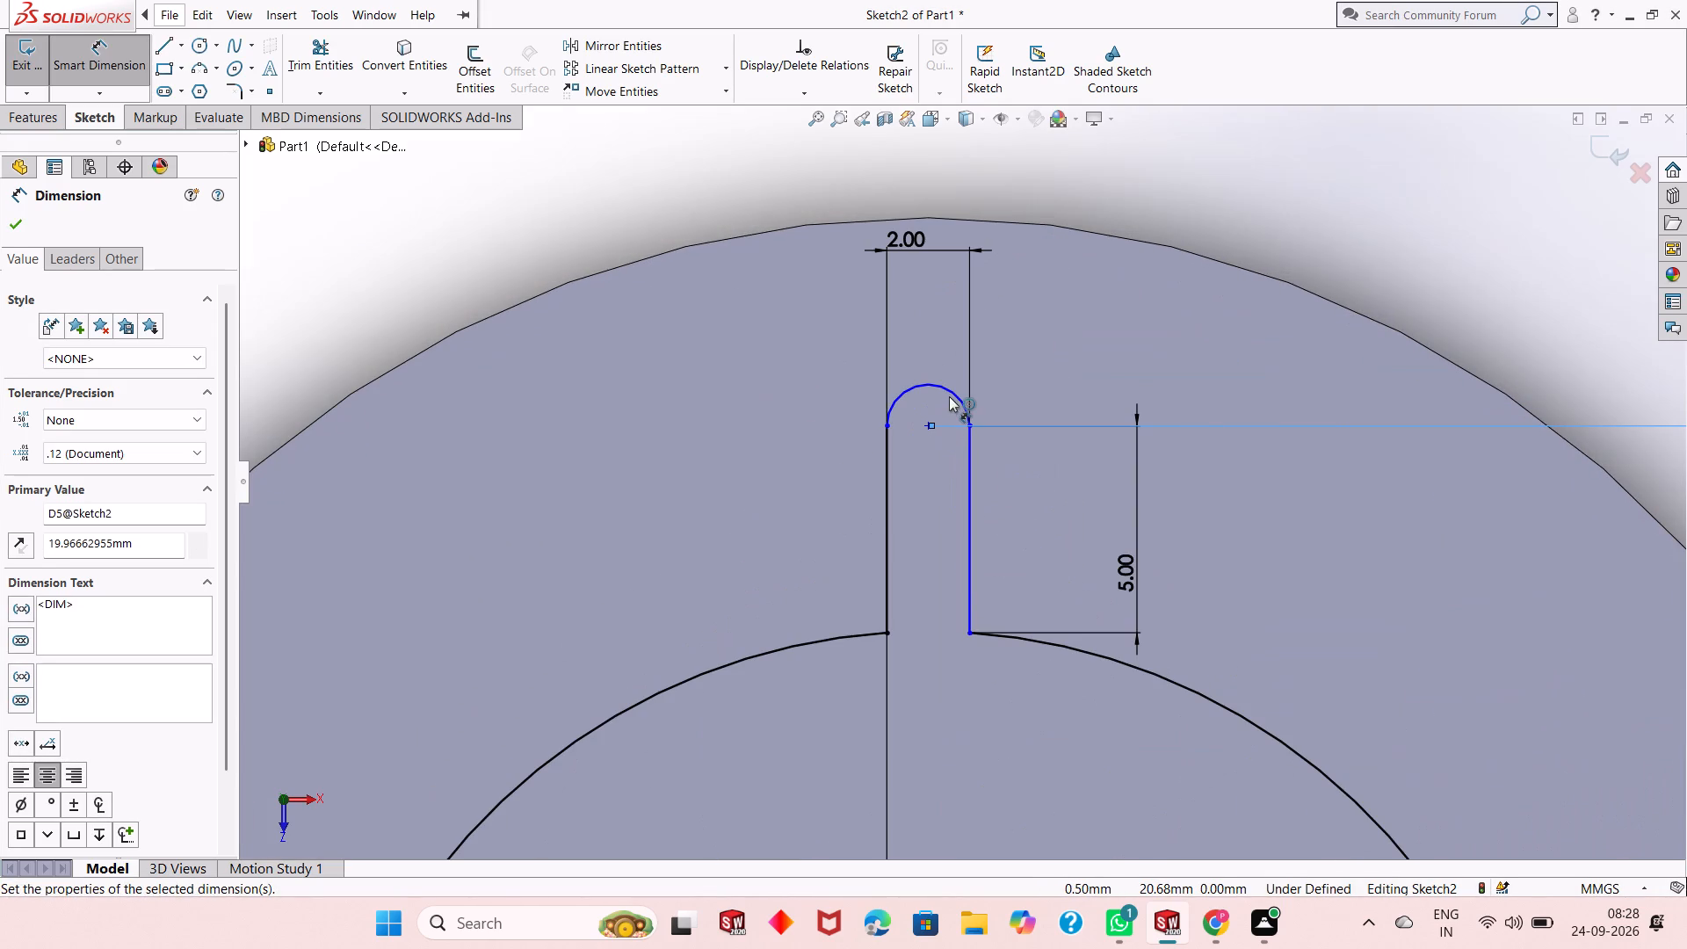
{"action": "left_click", "coordinate": [949, 396]}
{"action": "left_click", "coordinate": [1167, 153]}
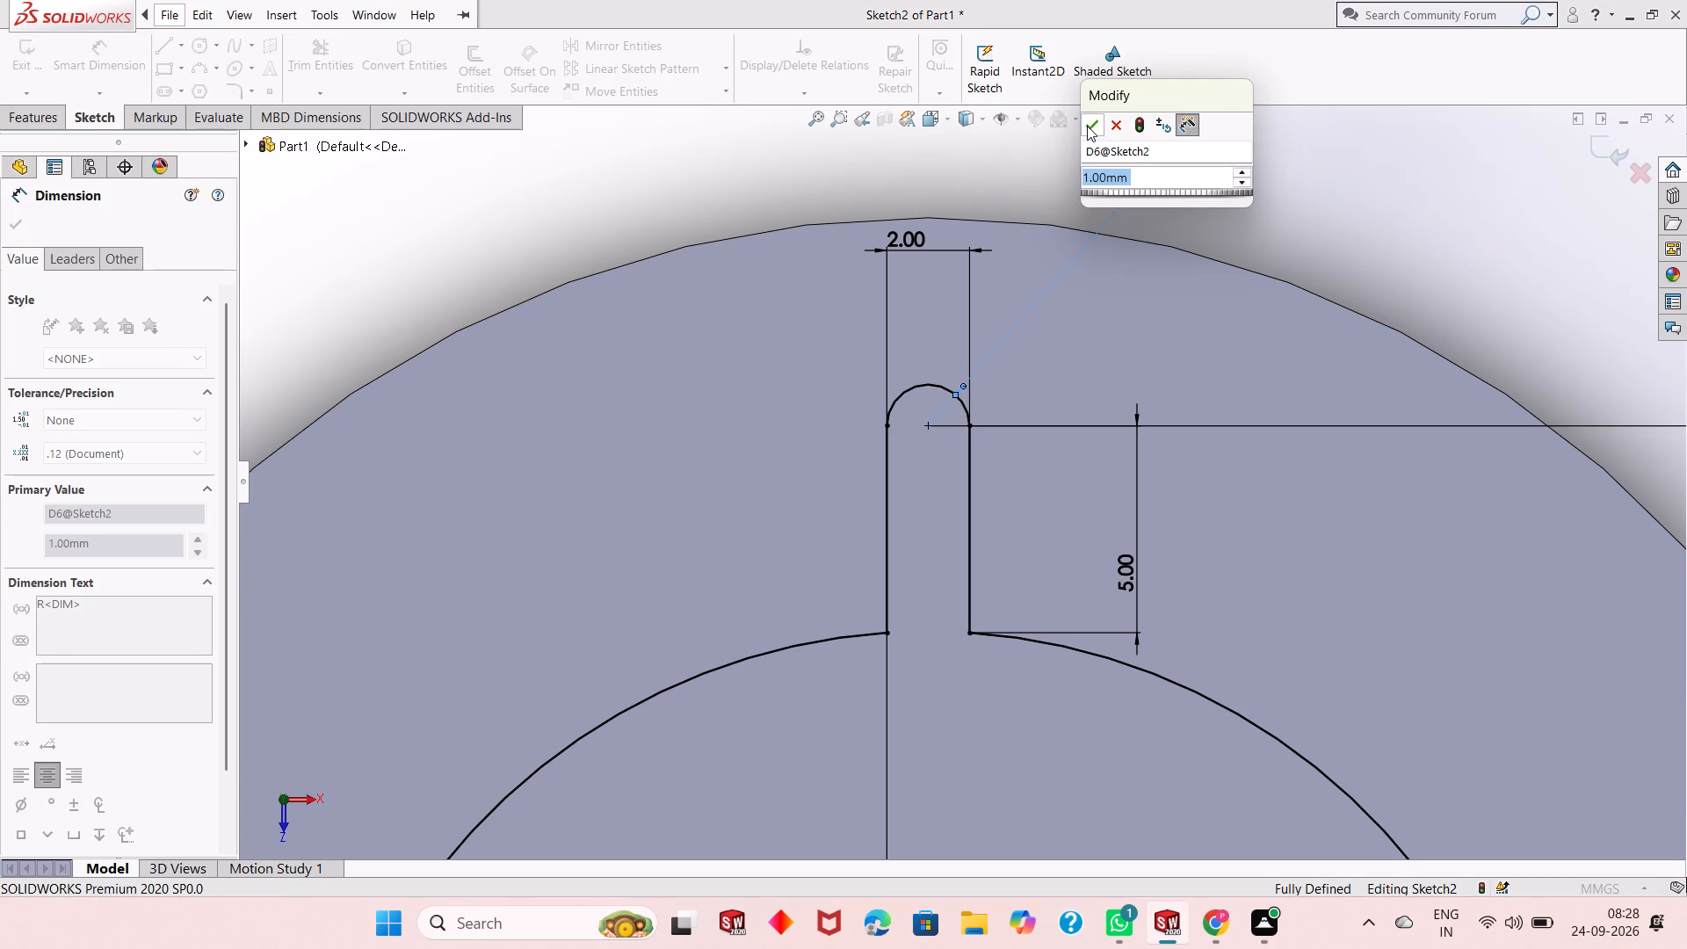
{"action": "left_click", "coordinate": [1087, 126]}
{"action": "right_click", "coordinate": [984, 365]}
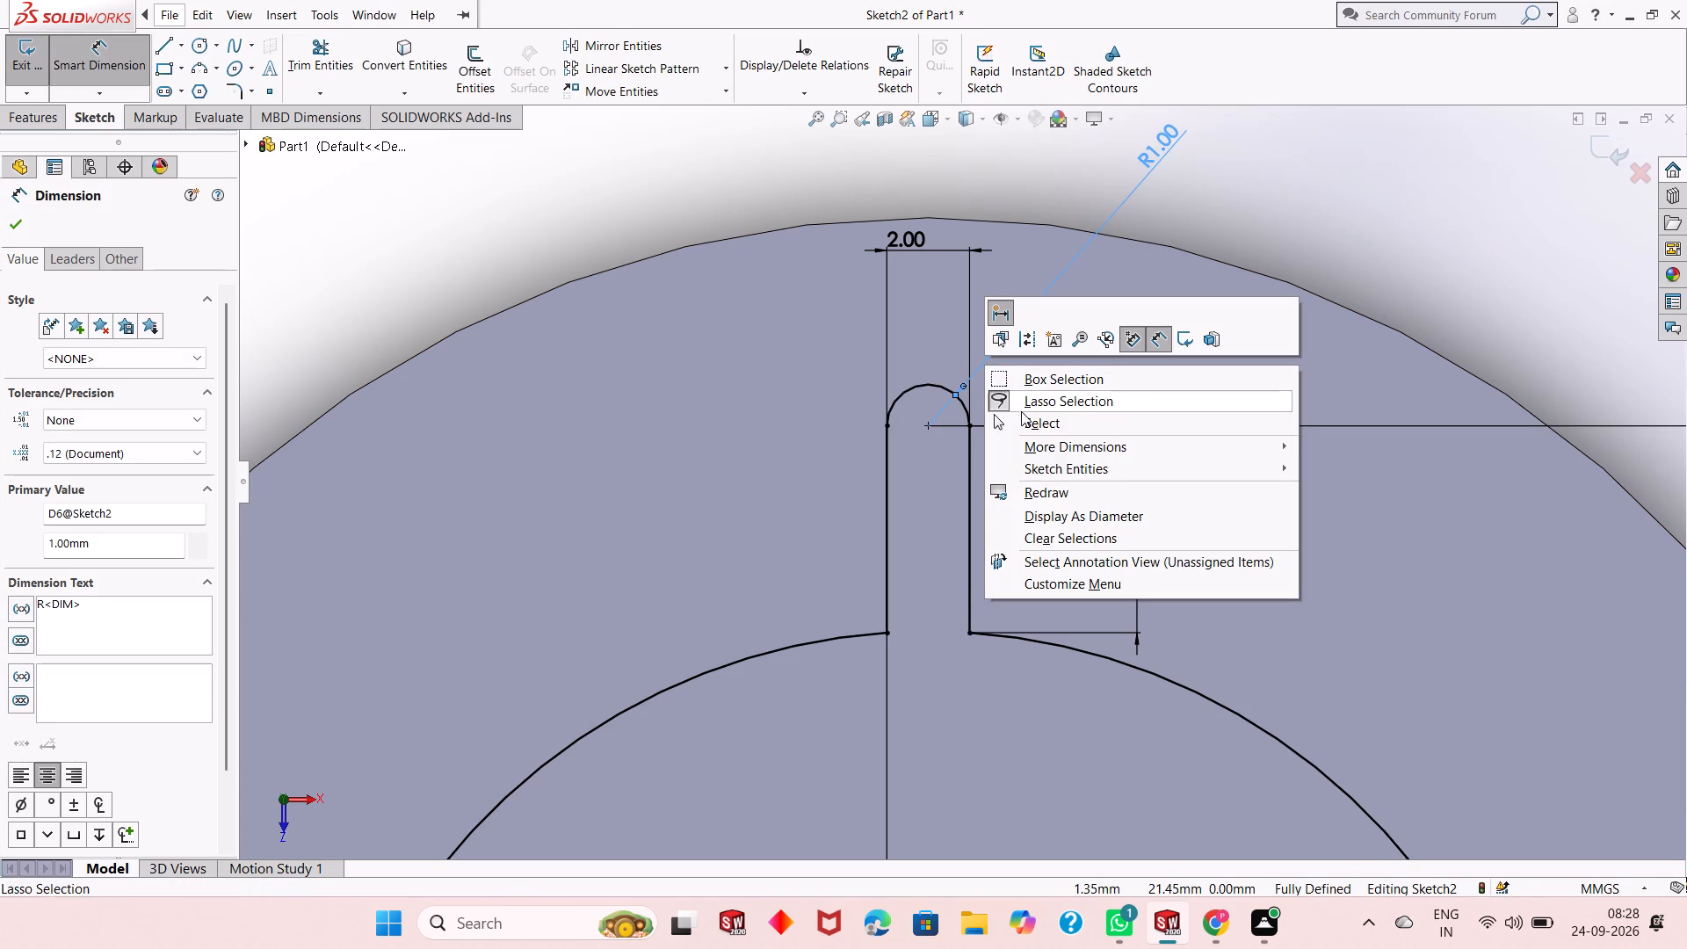
{"action": "left_click", "coordinate": [1025, 421]}
Examine the slotted circle profile and its dimensions on the disc's top face from several angles.
{"action": "scroll", "coordinate": [945, 495], "scroll_direction": "up", "scroll_amount": 3}
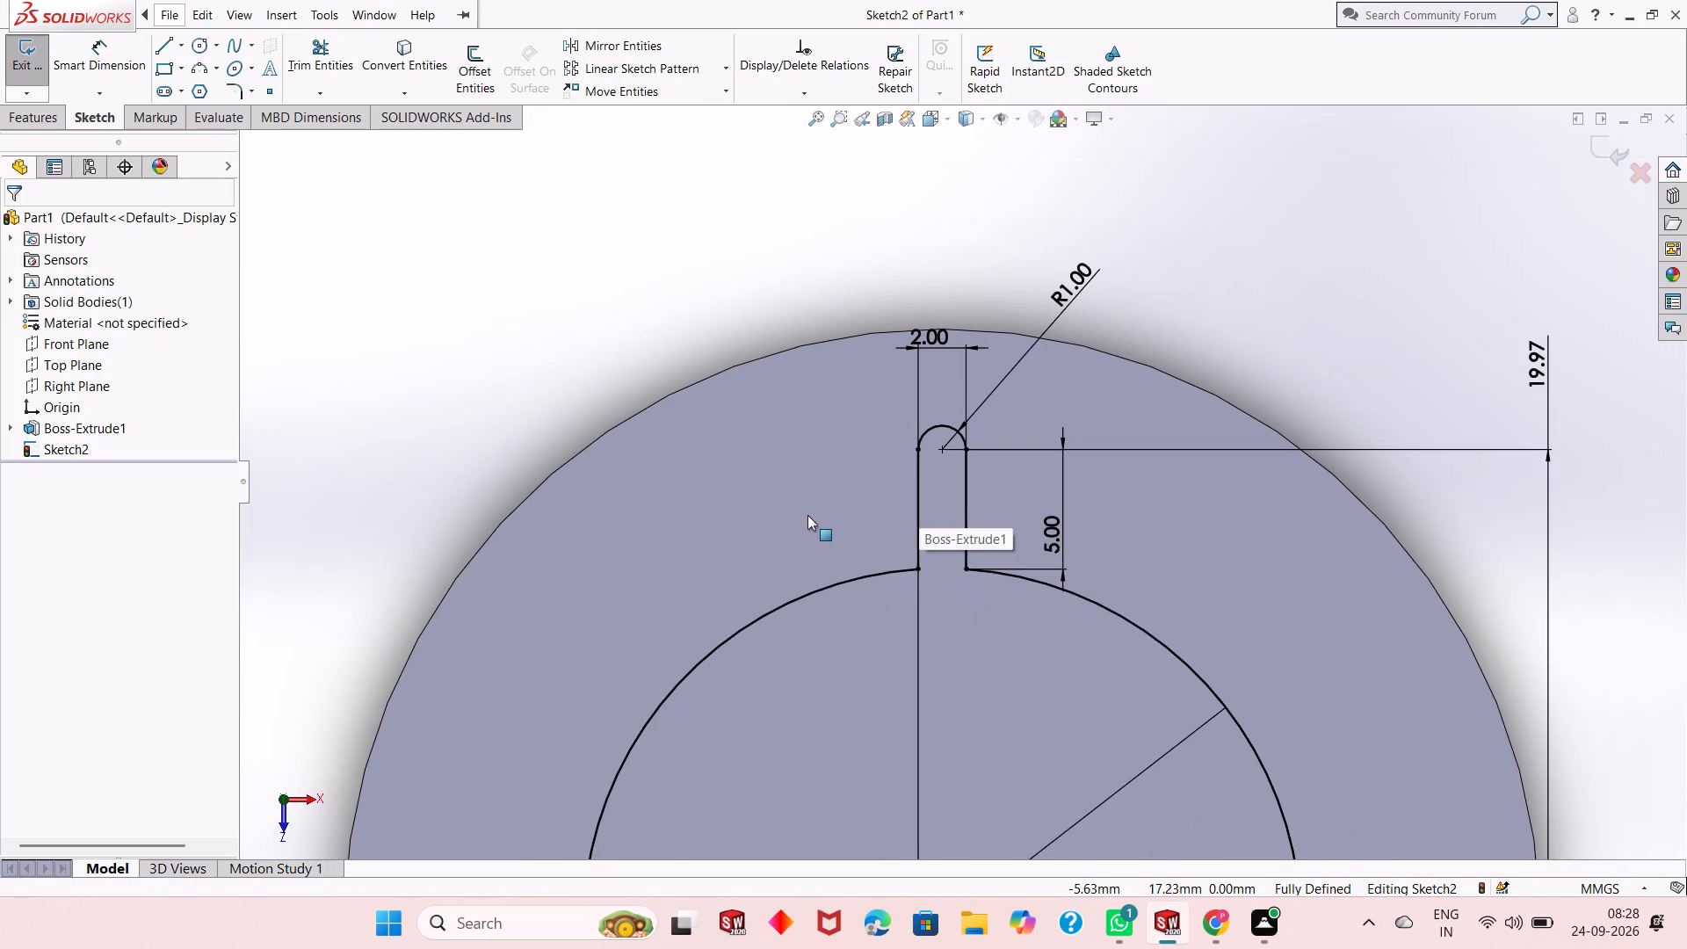
{"action": "right_click", "coordinate": [807, 515]}
{"action": "right_click", "coordinate": [807, 516]}
{"action": "left_click", "coordinate": [572, 350]}
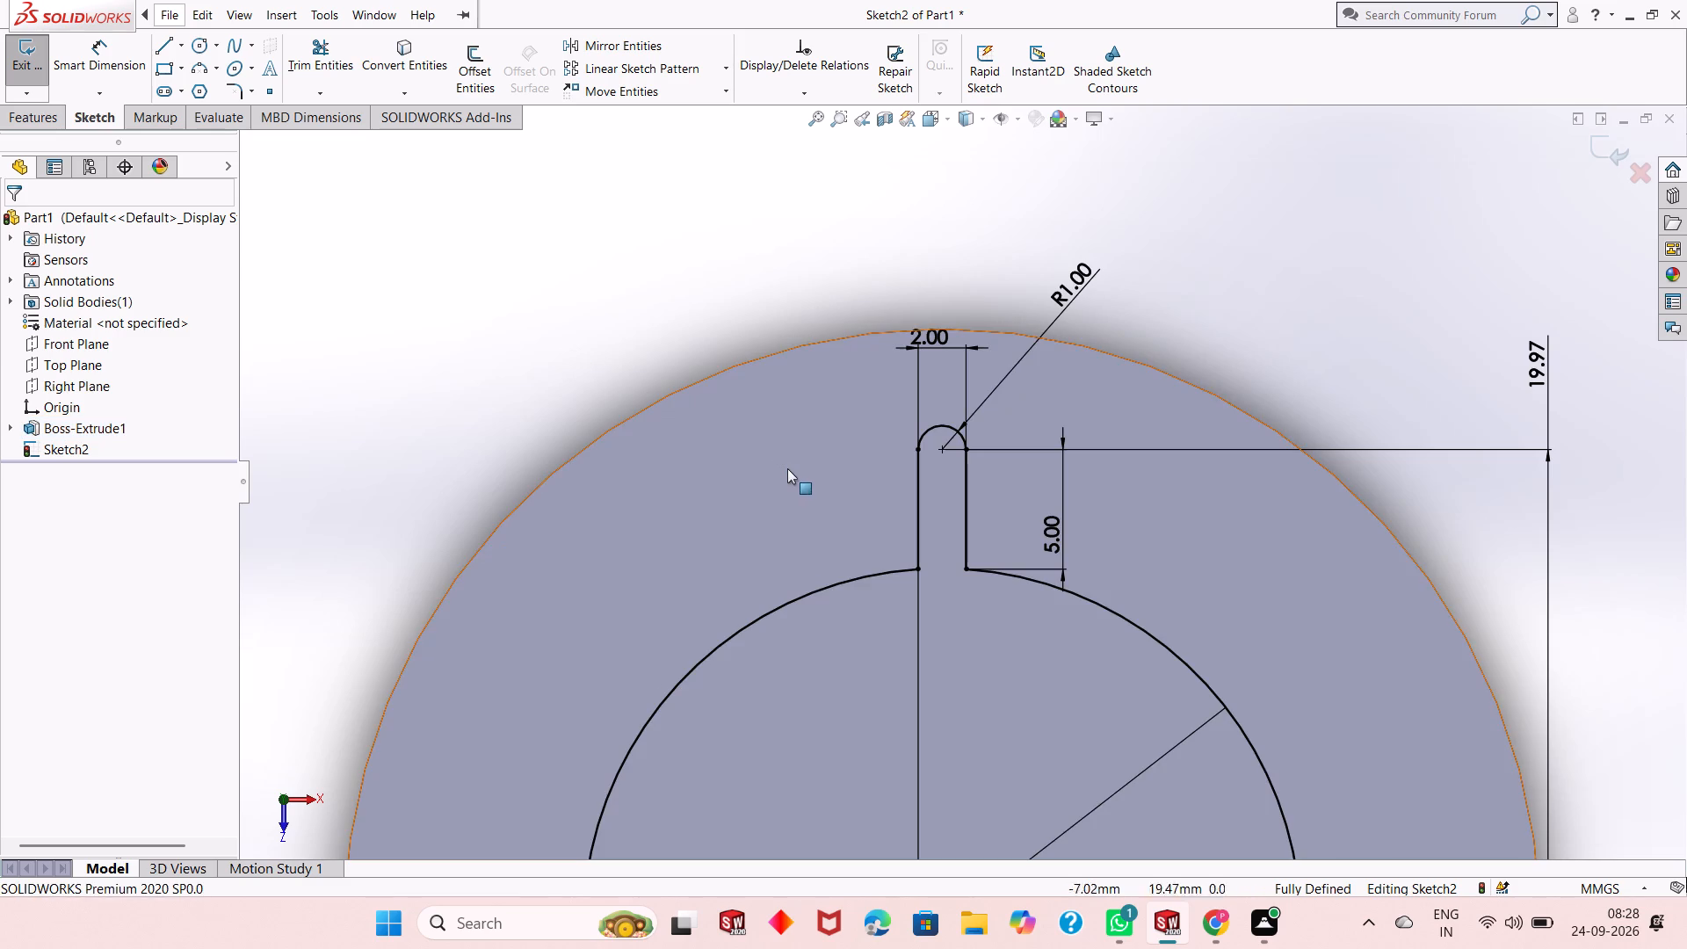
{"action": "right_click", "coordinate": [791, 470]}
{"action": "left_click", "coordinate": [634, 379]}
{"action": "scroll", "coordinate": [898, 602], "scroll_direction": "up", "scroll_amount": 2}
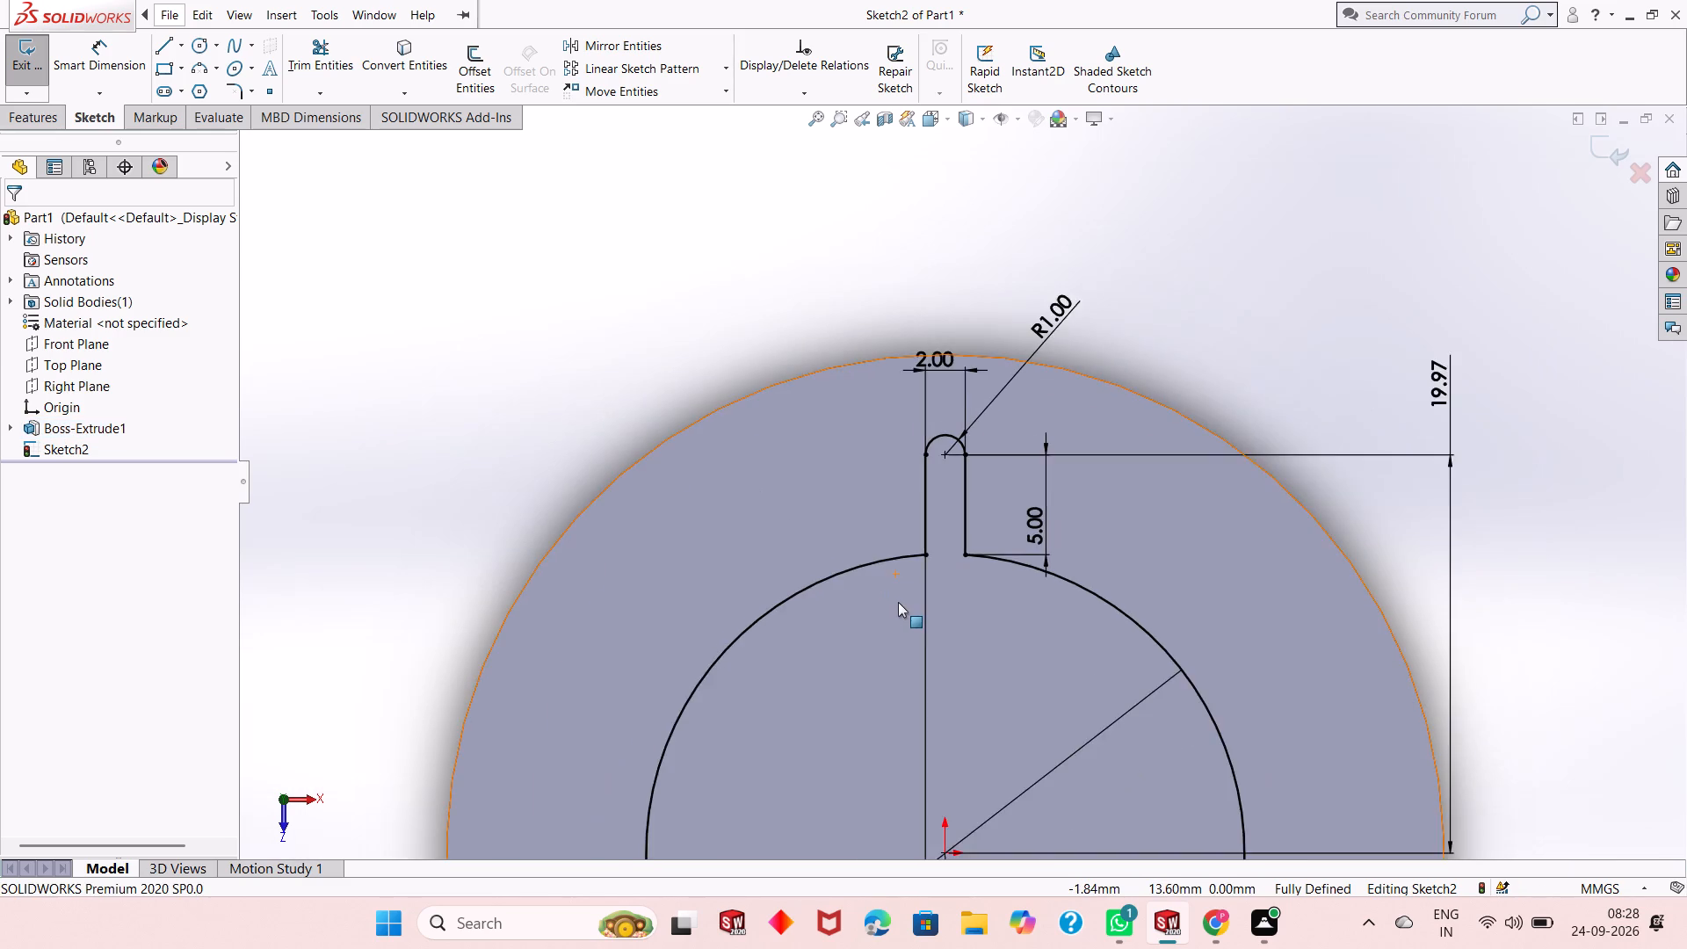
{"action": "scroll", "coordinate": [898, 602], "scroll_direction": "up", "scroll_amount": 1}
{"action": "scroll", "coordinate": [913, 463], "scroll_direction": "down", "scroll_amount": 4}
{"action": "middle_click_drag", "start_coordinate": [1063, 659], "coordinate": [1118, 435]}
{"action": "scroll", "coordinate": [1070, 469], "scroll_direction": "up", "scroll_amount": 5}
{"action": "middle_click_drag", "start_coordinate": [1177, 606], "coordinate": [1123, 432]}
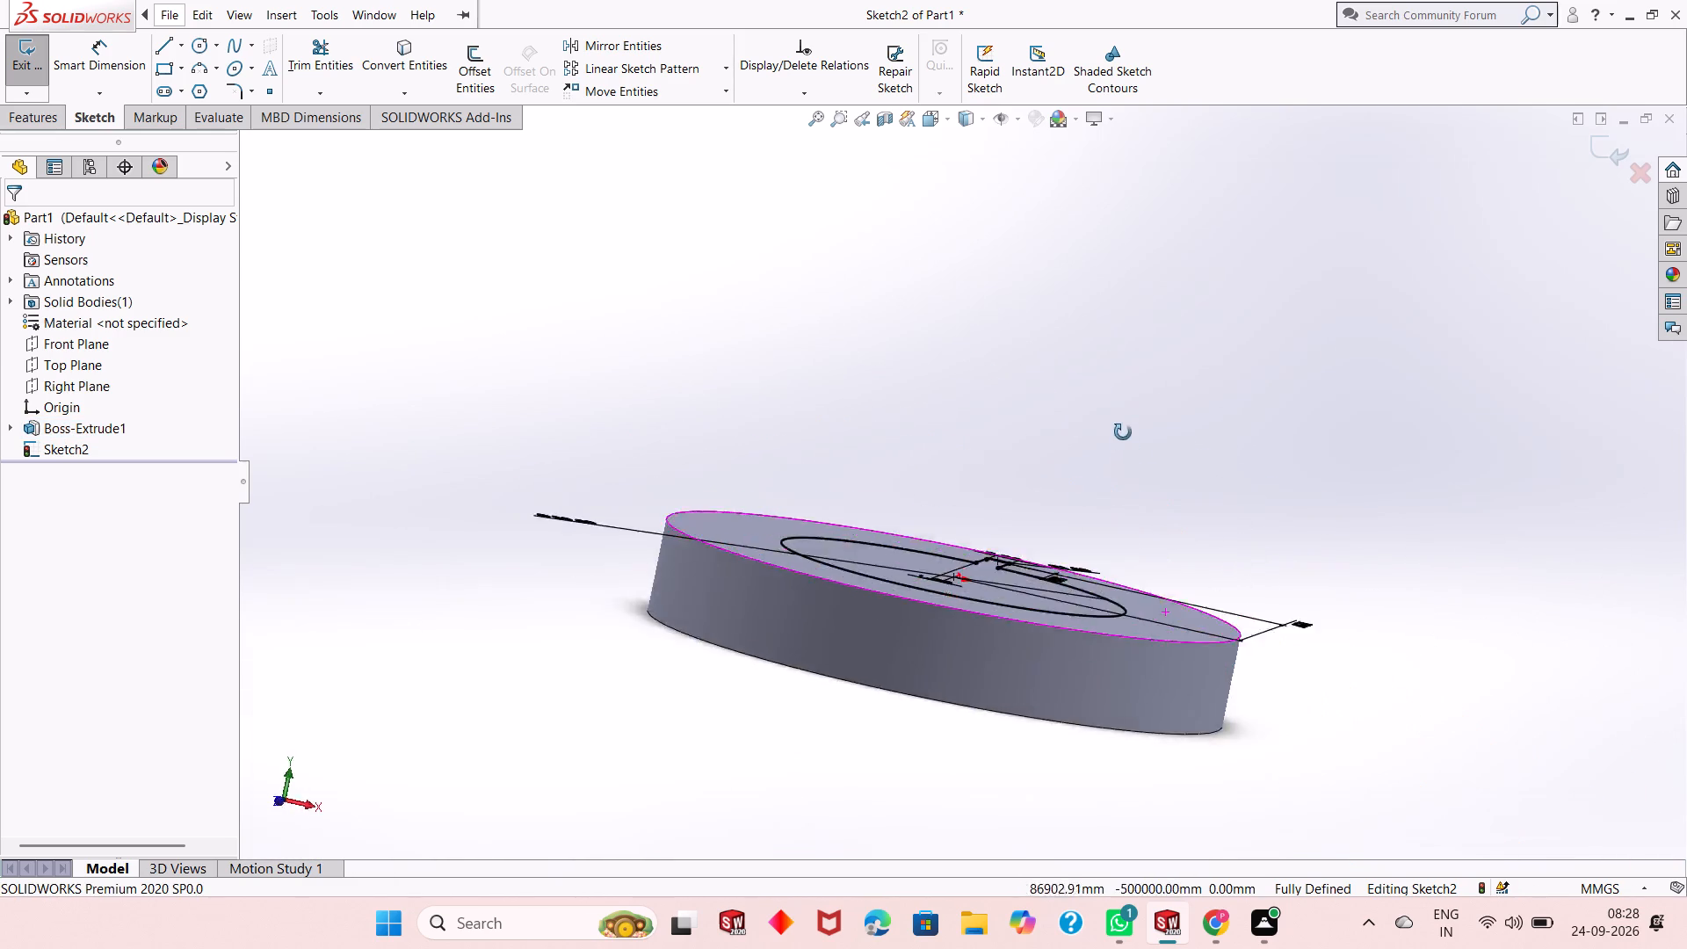
{"action": "middle_click_drag", "start_coordinate": [1123, 432], "coordinate": [1414, 433]}
{"action": "scroll", "coordinate": [1039, 473], "scroll_direction": "up", "scroll_amount": 4}
{"action": "scroll", "coordinate": [1242, 443], "scroll_direction": "down", "scroll_amount": 4}
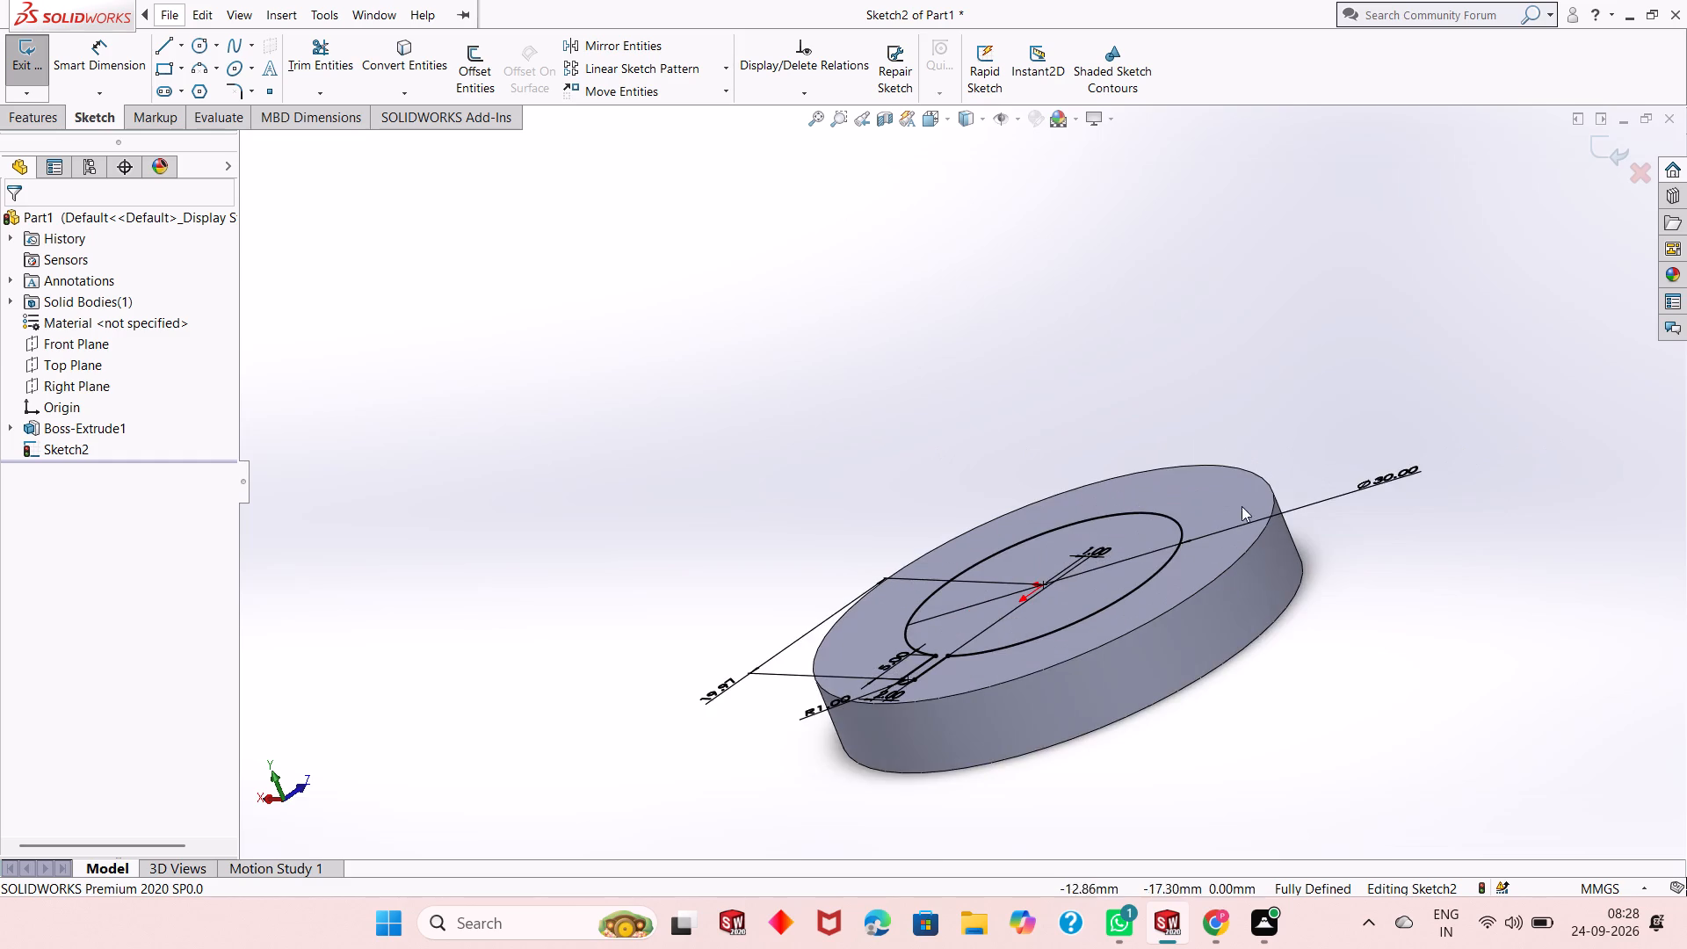
{"action": "scroll", "coordinate": [1230, 521], "scroll_direction": "down", "scroll_amount": 3}
{"action": "middle_click_drag", "start_coordinate": [827, 640], "coordinate": [921, 540]}
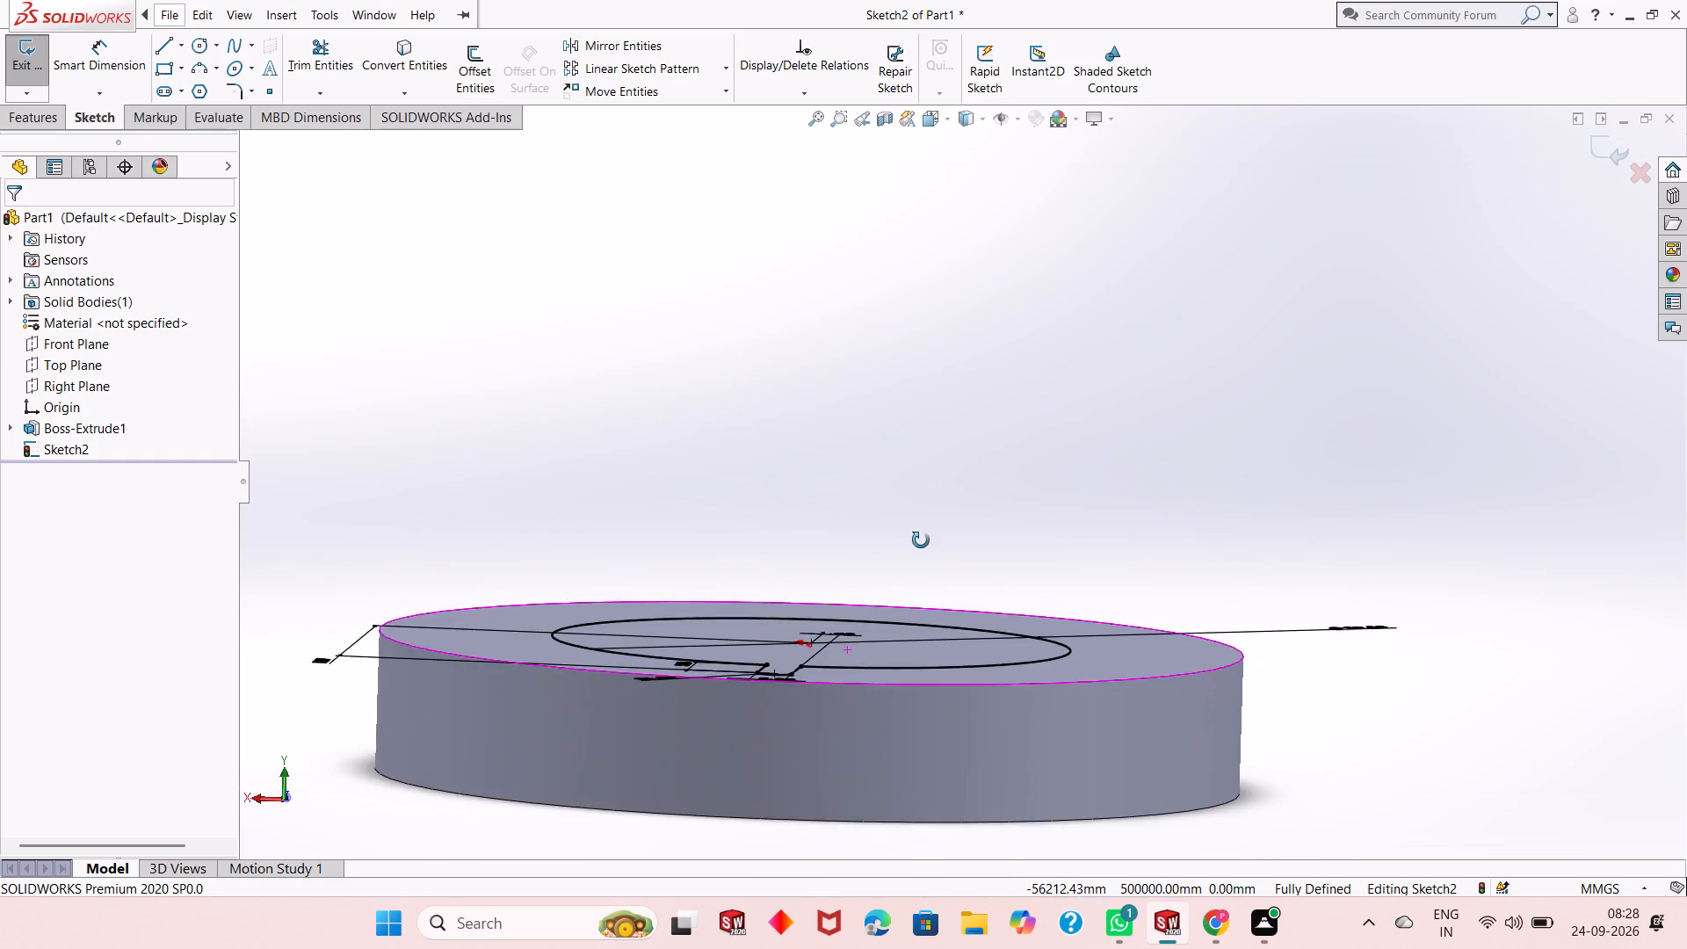
{"action": "middle_click_drag", "start_coordinate": [921, 540], "coordinate": [724, 619]}
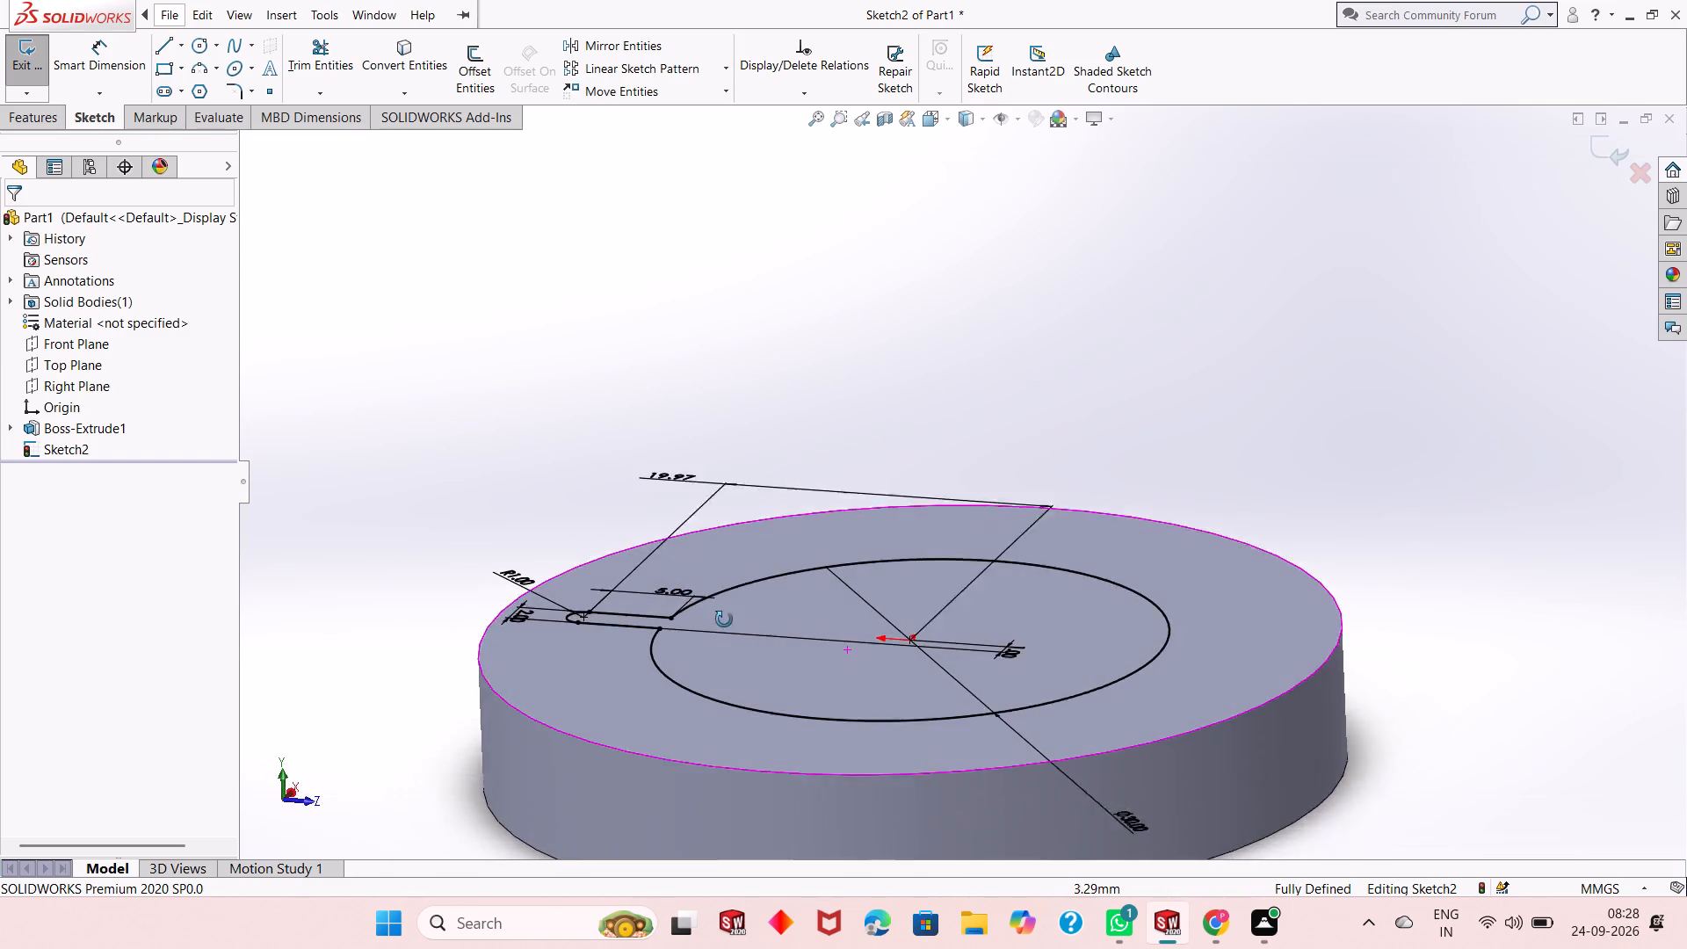
{"action": "middle_click_drag", "start_coordinate": [724, 619], "coordinate": [740, 638]}
{"action": "scroll", "coordinate": [600, 630], "scroll_direction": "down", "scroll_amount": 3}
{"action": "middle_click_drag", "start_coordinate": [626, 633], "coordinate": [631, 675]}
{"action": "scroll", "coordinate": [631, 675], "scroll_direction": "up", "scroll_amount": 1}
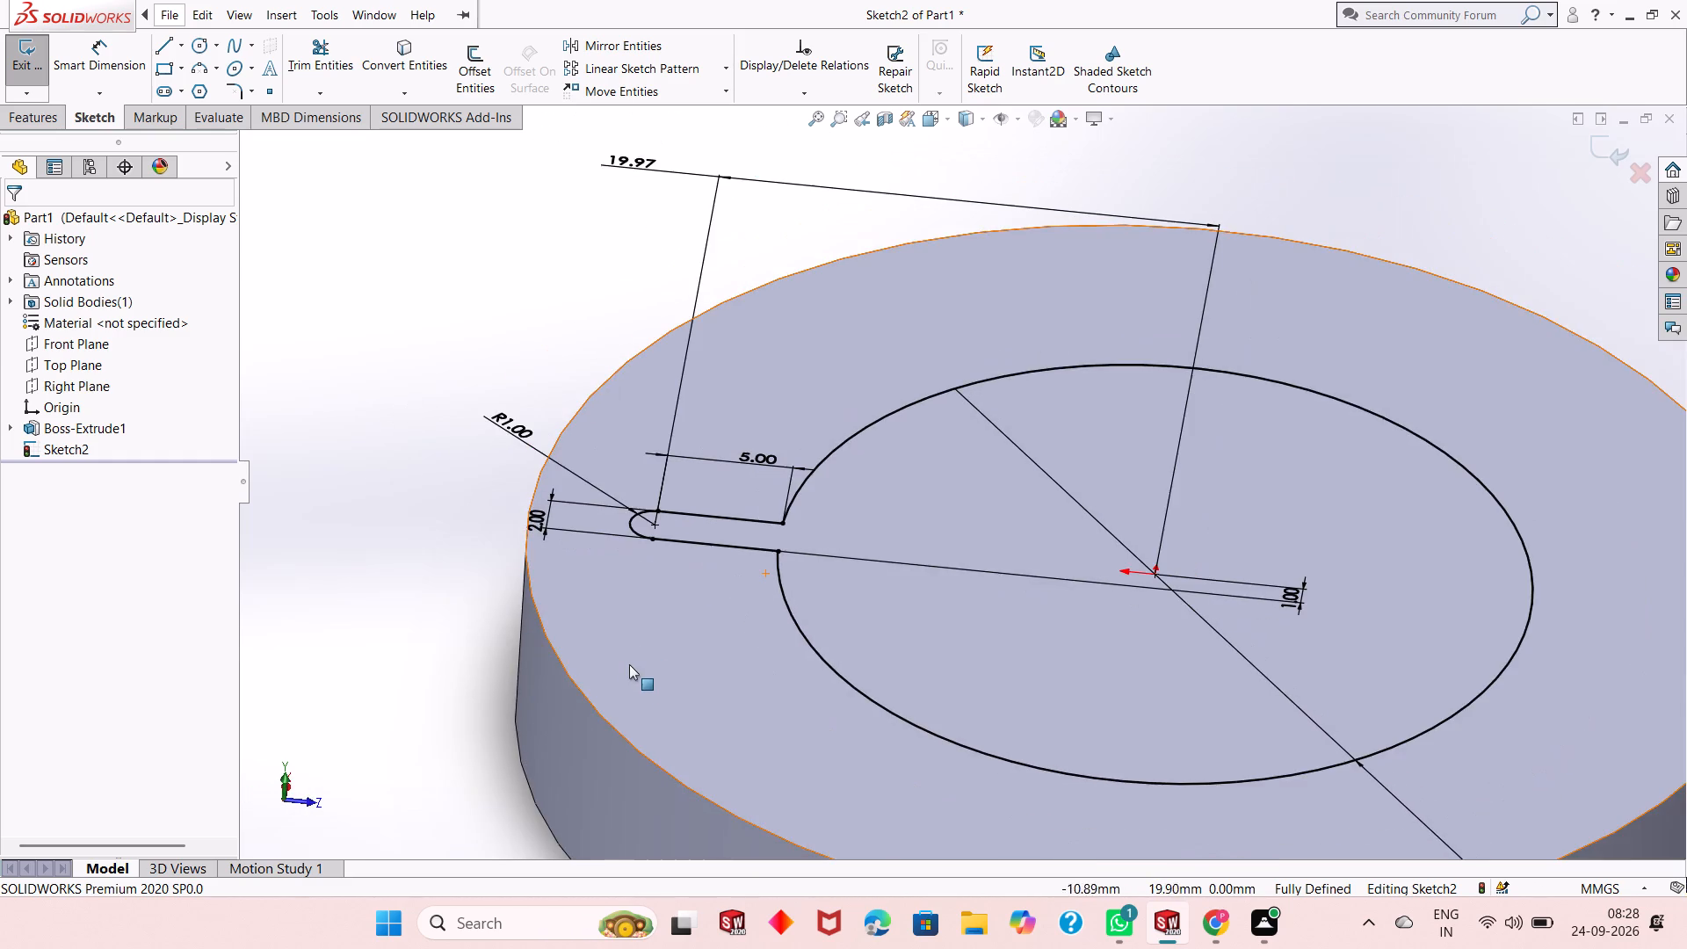
{"action": "scroll", "coordinate": [692, 563], "scroll_direction": "down", "scroll_amount": 7}
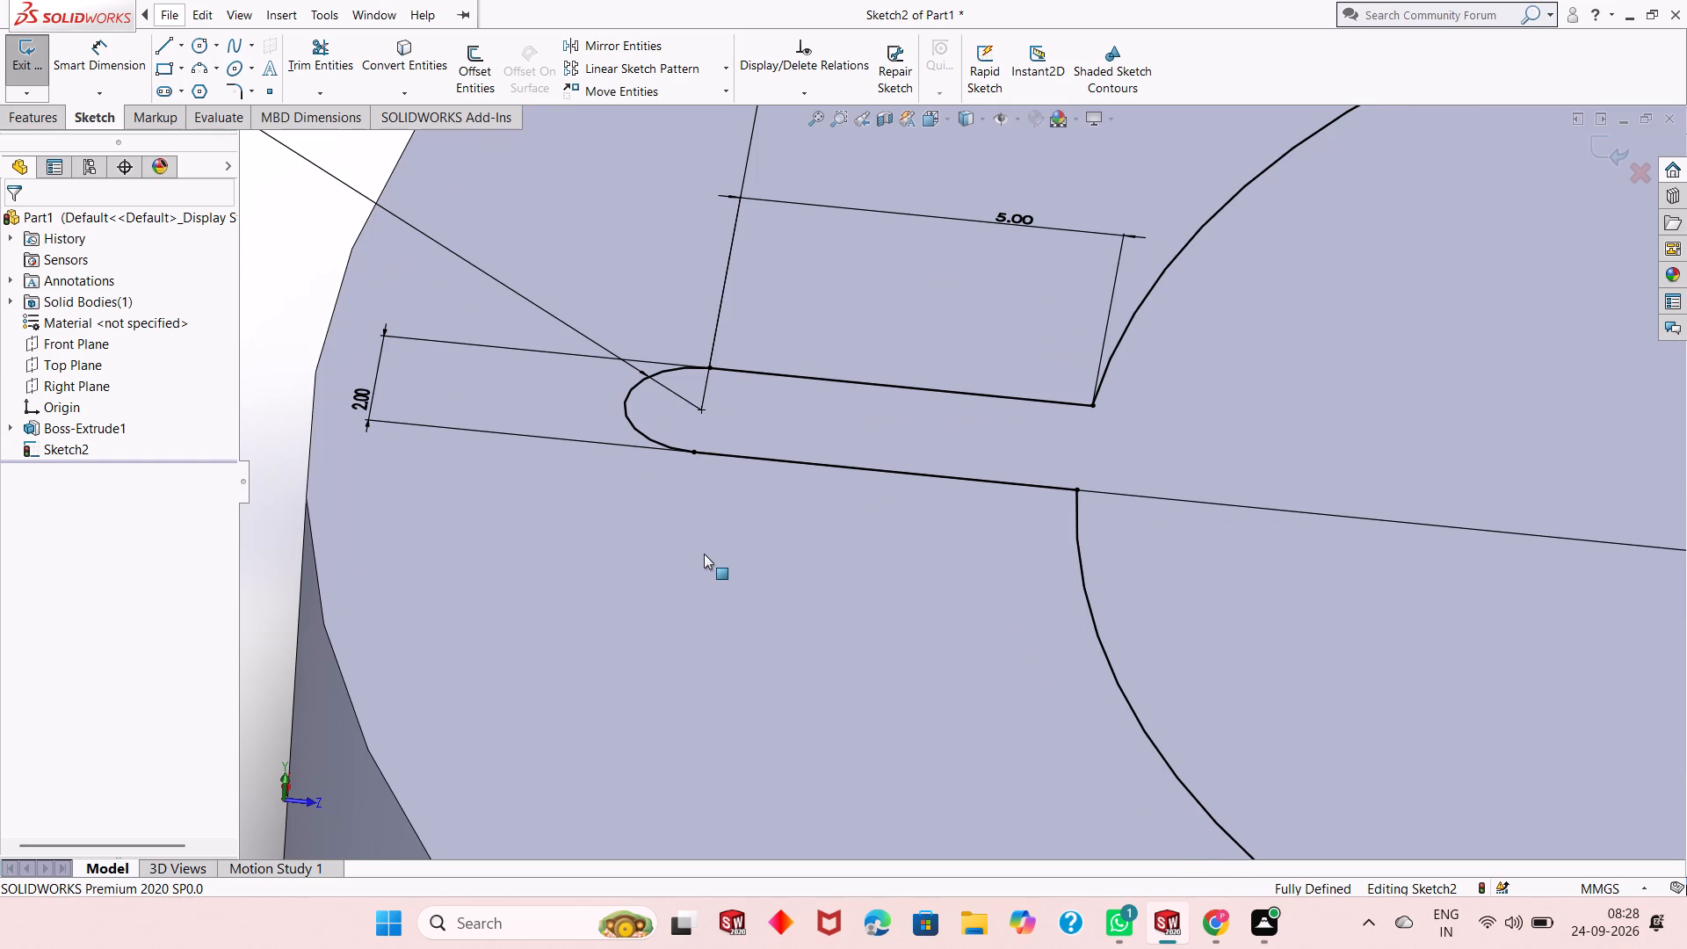
{"action": "middle_click_drag", "start_coordinate": [704, 554], "coordinate": [752, 470]}
{"action": "scroll", "coordinate": [704, 554], "scroll_direction": "up", "scroll_amount": 1}
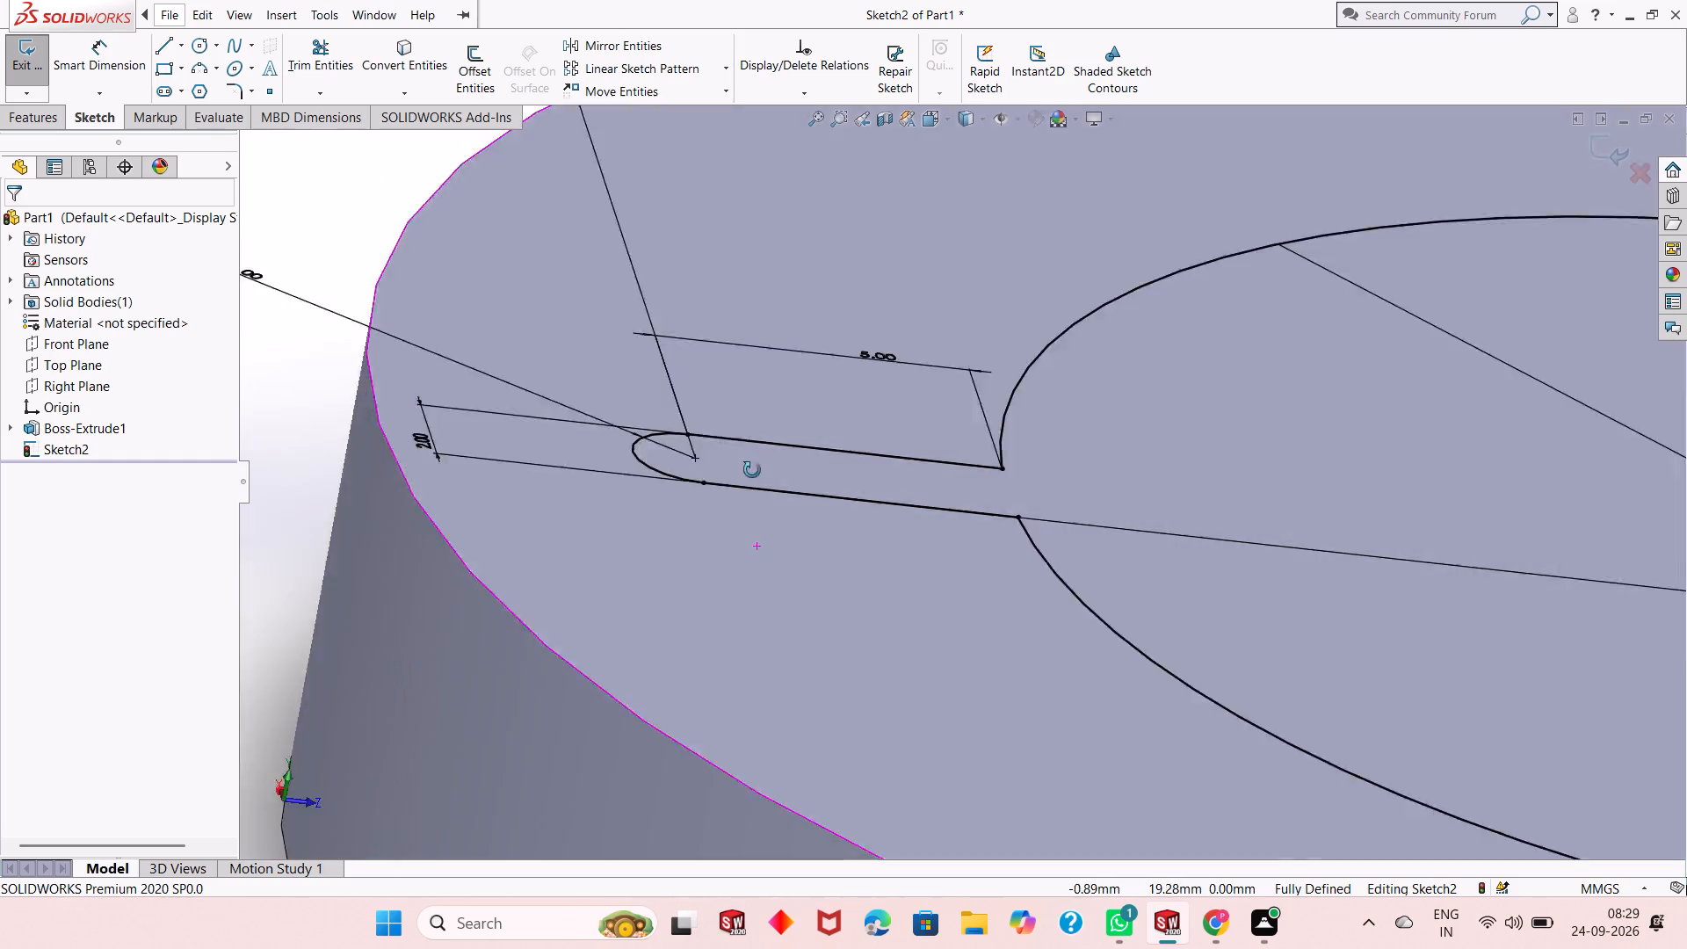
{"action": "middle_click_drag", "start_coordinate": [752, 470], "coordinate": [758, 446]}
{"action": "scroll", "coordinate": [756, 439], "scroll_direction": "up", "scroll_amount": 5}
{"action": "scroll", "coordinate": [832, 518], "scroll_direction": "up", "scroll_amount": 2}
{"action": "middle_click_drag", "start_coordinate": [1236, 651], "coordinate": [1237, 652]}
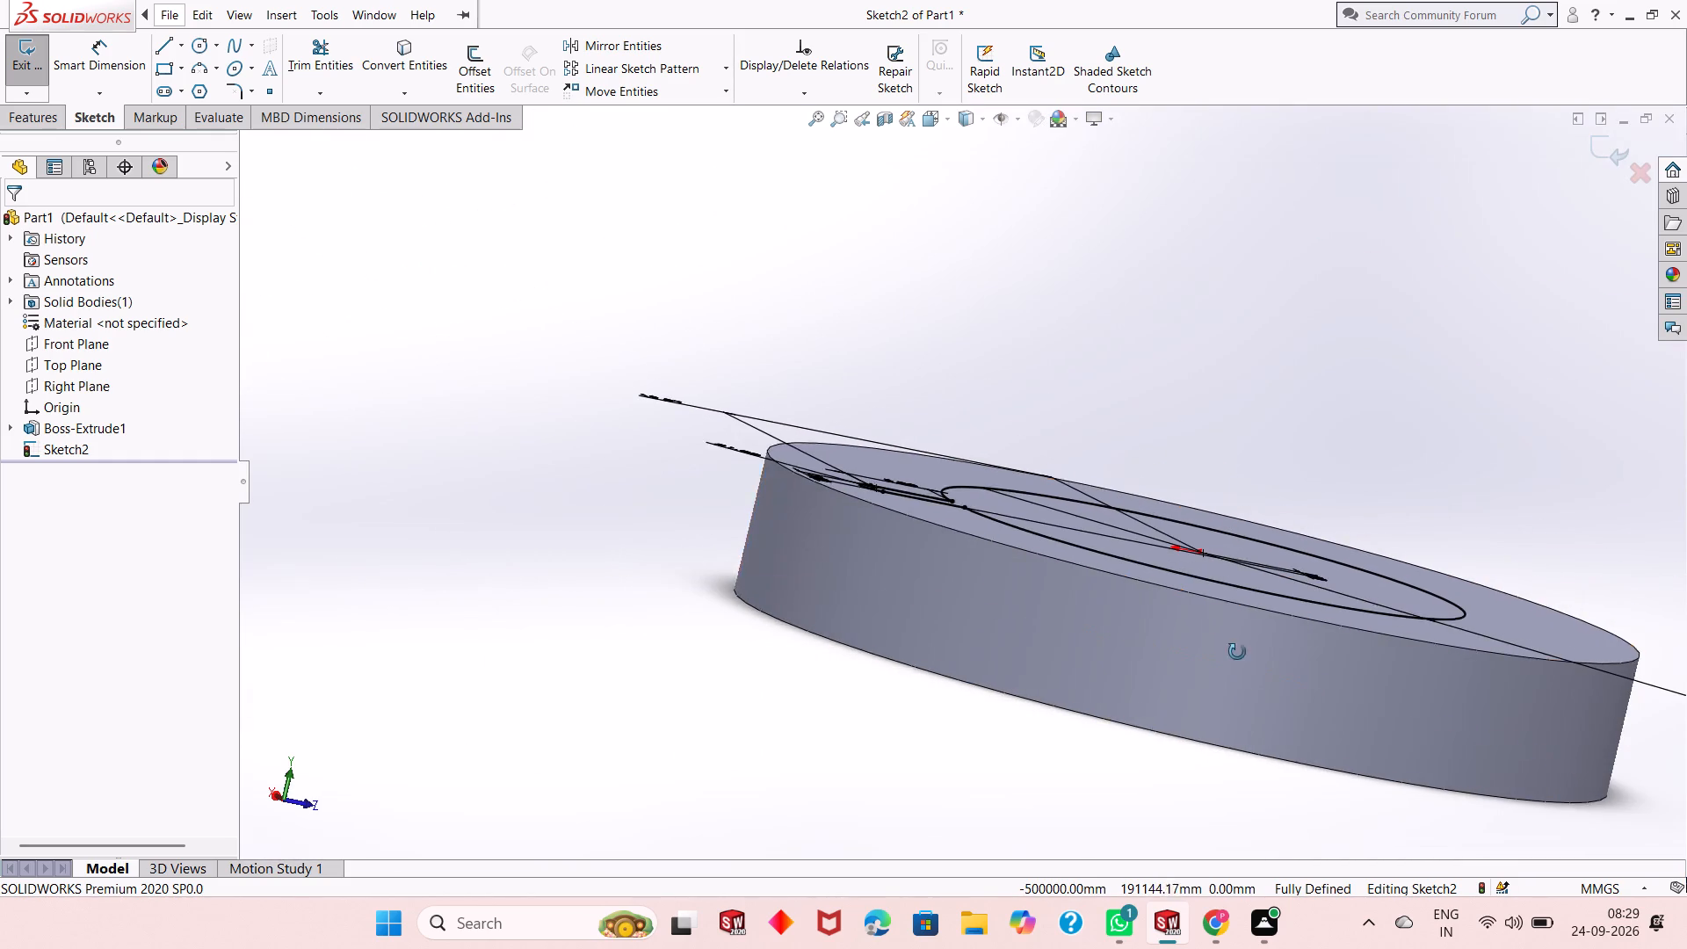
{"action": "middle_click_drag", "start_coordinate": [1237, 652], "coordinate": [1043, 770]}
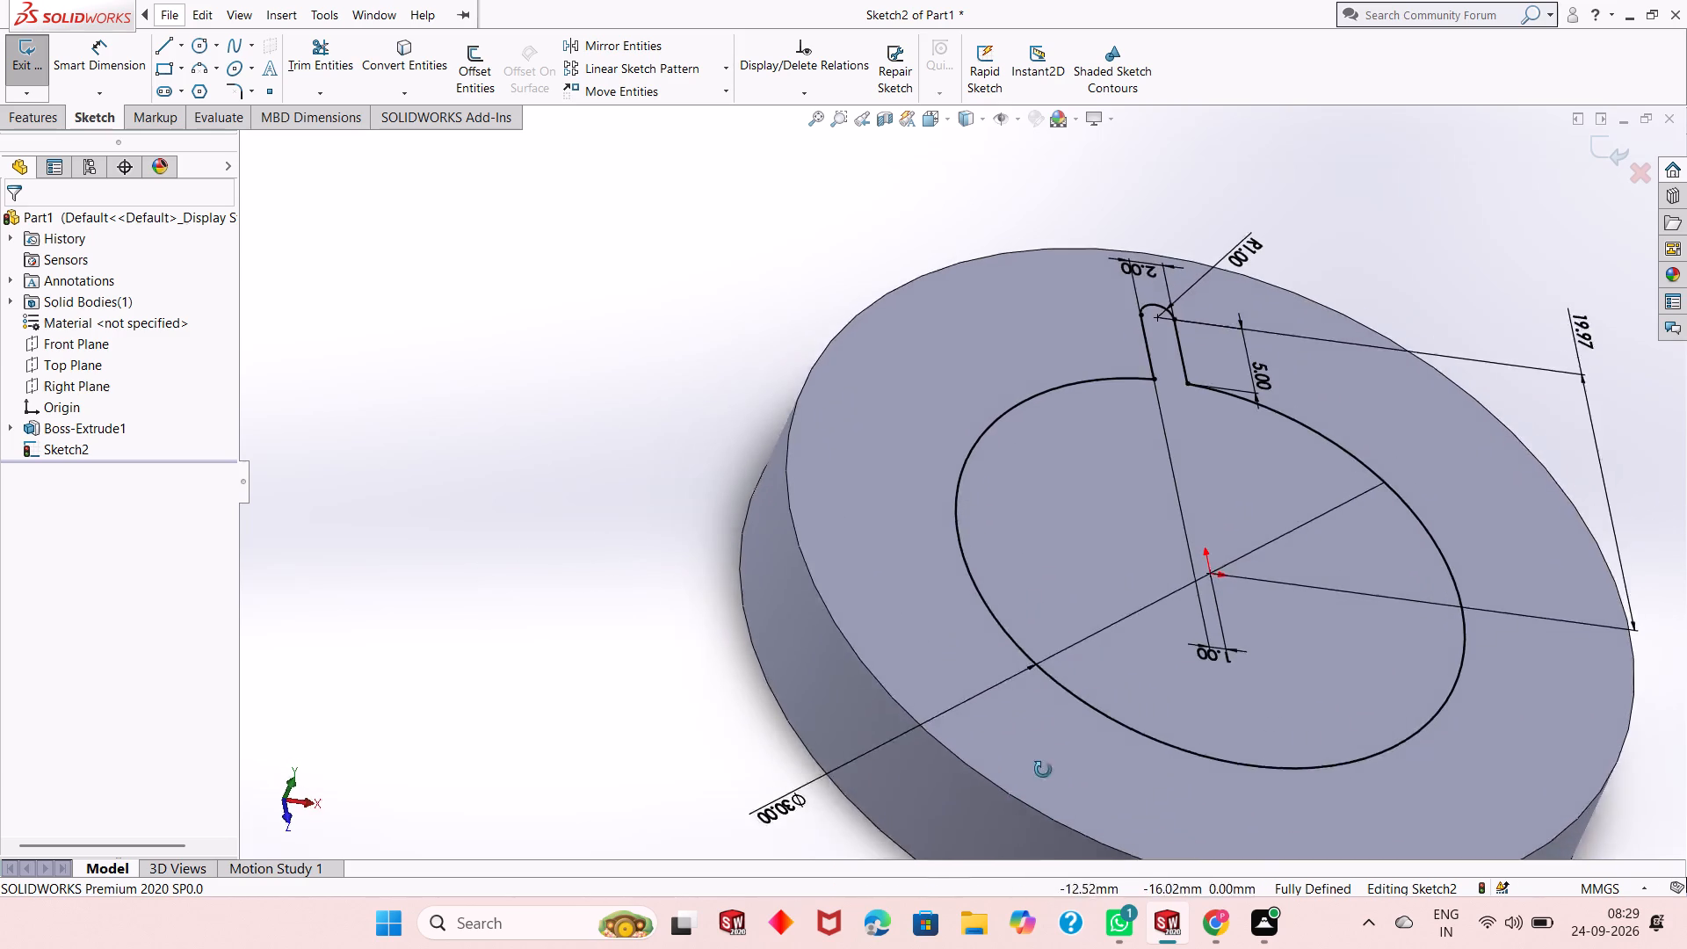
{"action": "middle_click_drag", "start_coordinate": [1043, 770], "coordinate": [1042, 793]}
{"action": "scroll", "coordinate": [1054, 656], "scroll_direction": "up", "scroll_amount": 4}
{"action": "scroll", "coordinate": [1256, 559], "scroll_direction": "down", "scroll_amount": 3}
{"action": "middle_click_drag", "start_coordinate": [948, 482], "coordinate": [920, 567]}
{"action": "scroll", "coordinate": [903, 531], "scroll_direction": "up", "scroll_amount": 1}
{"action": "scroll", "coordinate": [868, 254], "scroll_direction": "down", "scroll_amount": 4}
{"action": "scroll", "coordinate": [974, 570], "scroll_direction": "down", "scroll_amount": 4}
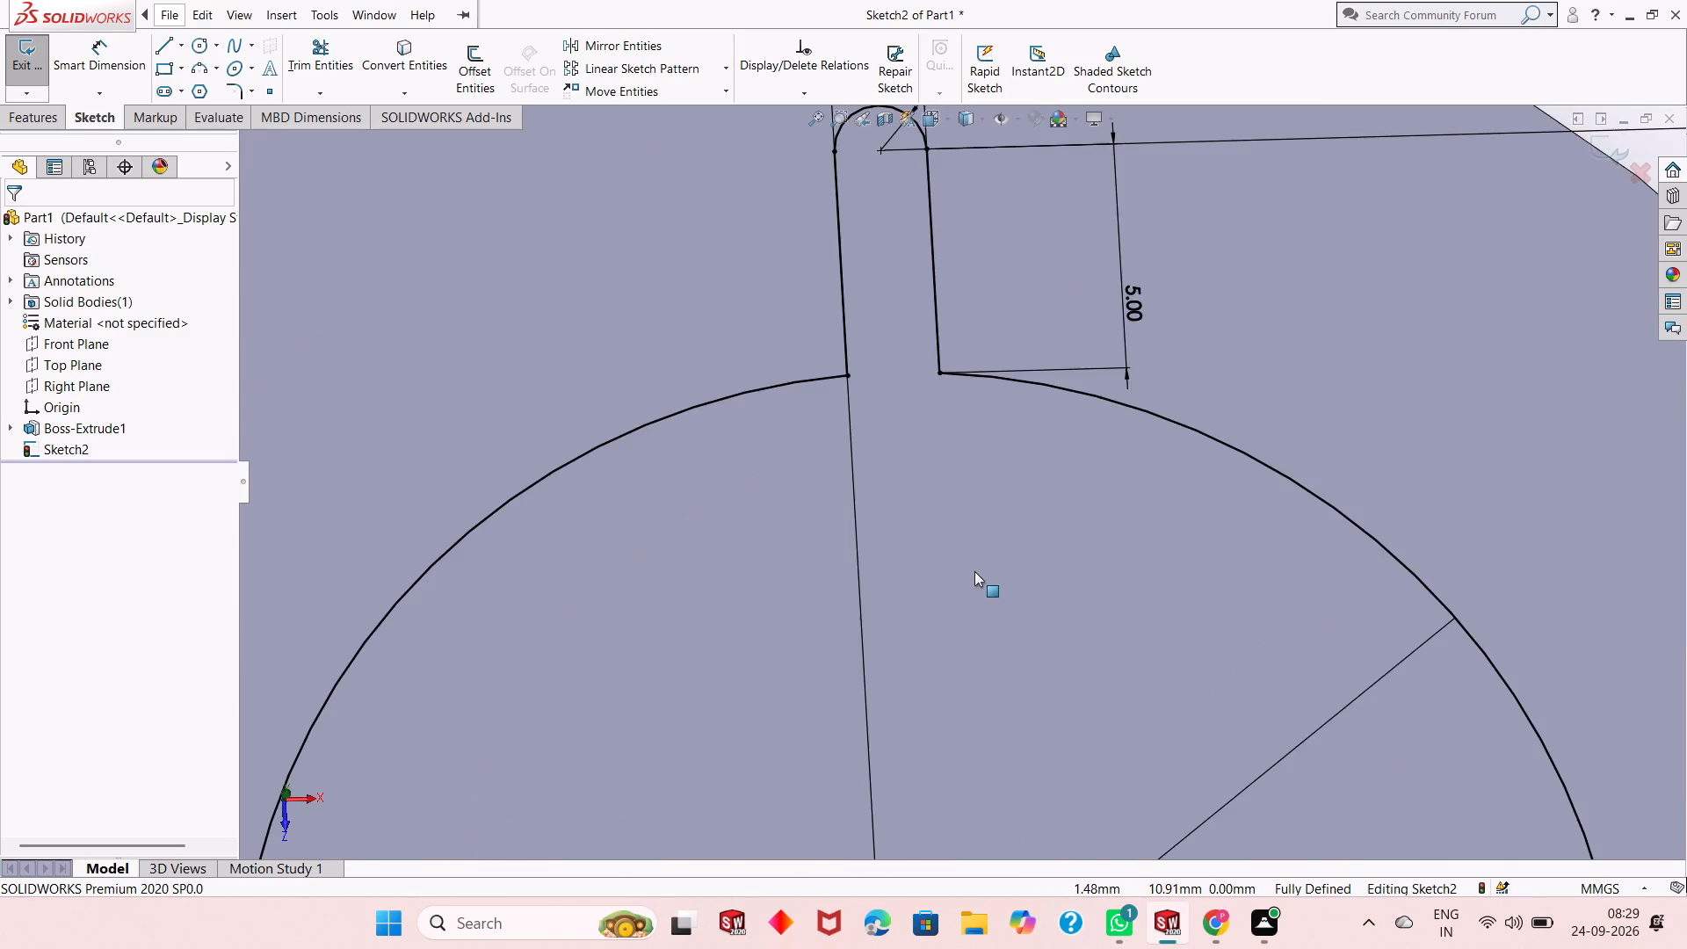
{"action": "scroll", "coordinate": [974, 573], "scroll_direction": "up", "scroll_amount": 9}
{"action": "middle_click_drag", "start_coordinate": [994, 670], "coordinate": [1005, 606]}
{"action": "scroll", "coordinate": [988, 496], "scroll_direction": "down", "scroll_amount": 5}
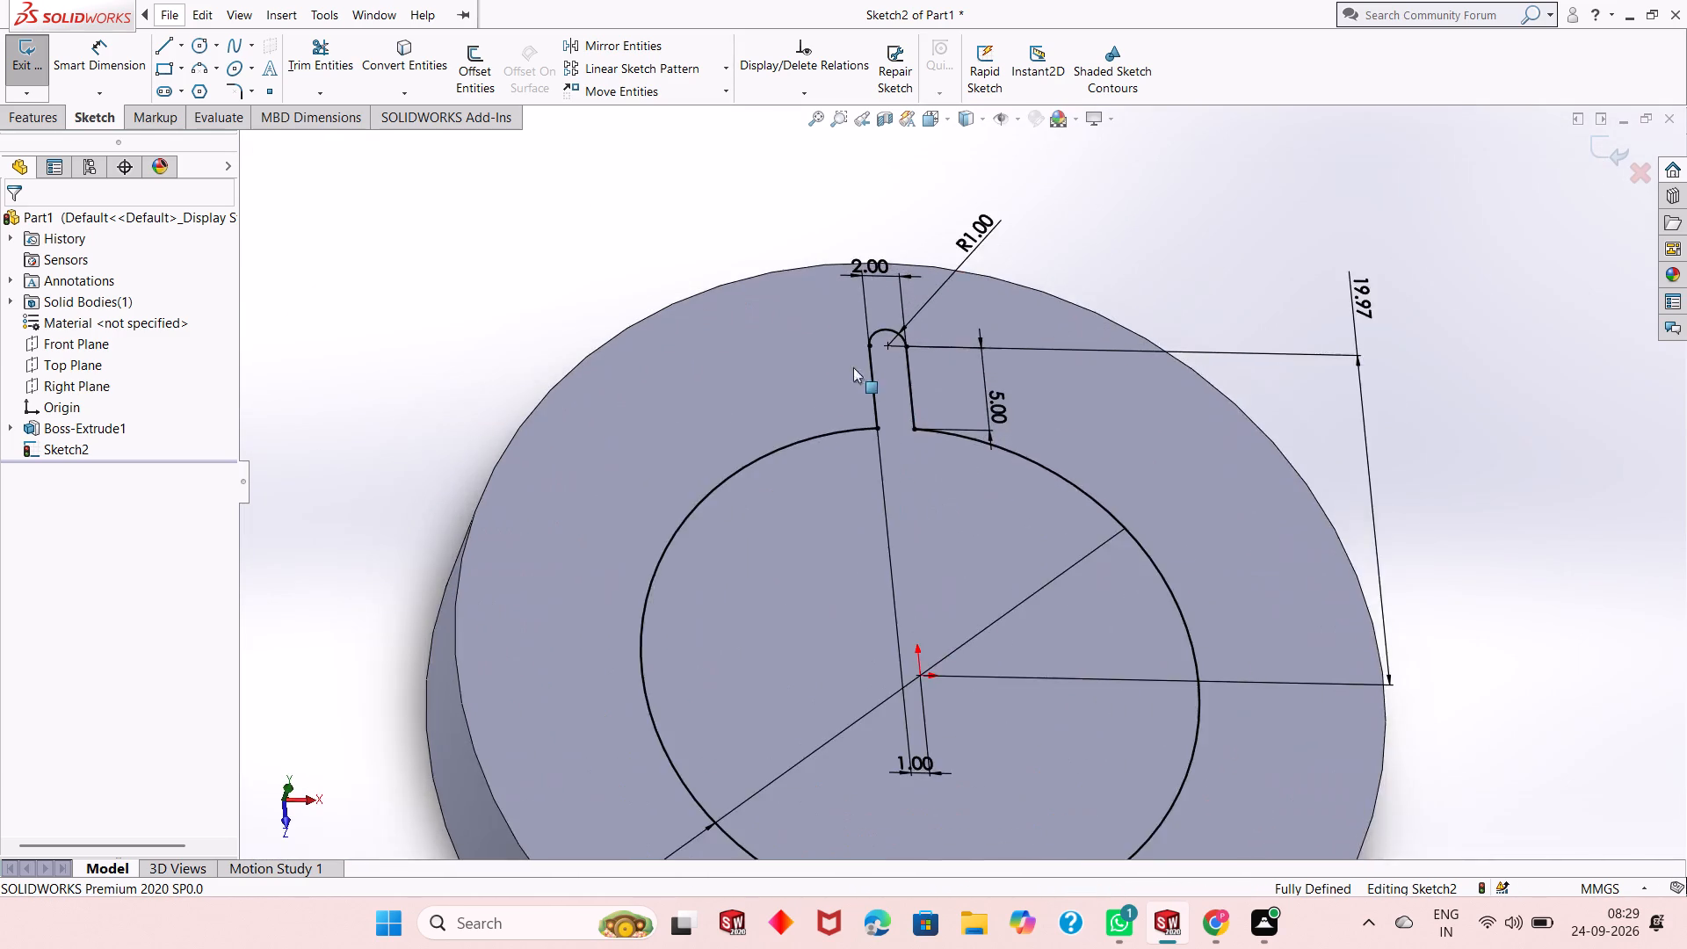
{"action": "scroll", "coordinate": [853, 367], "scroll_direction": "down", "scroll_amount": 3}
{"action": "scroll", "coordinate": [887, 526], "scroll_direction": "up", "scroll_amount": 9}
{"action": "scroll", "coordinate": [1009, 665], "scroll_direction": "down", "scroll_amount": 3}
{"action": "scroll", "coordinate": [1030, 709], "scroll_direction": "up", "scroll_amount": 3}
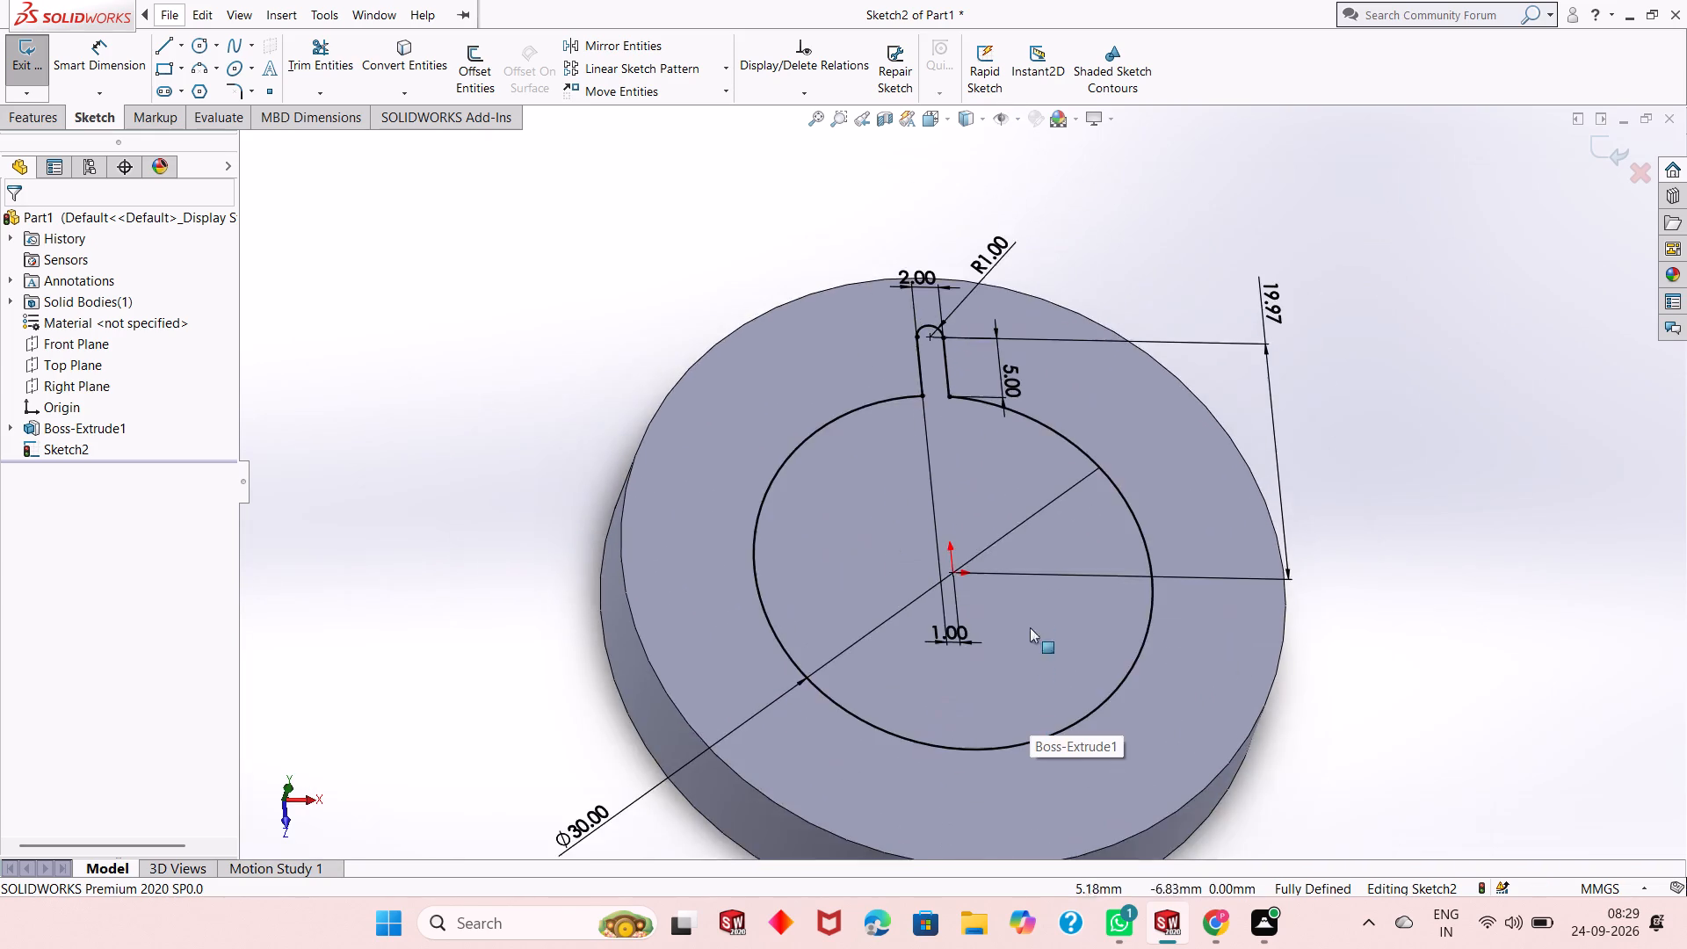
{"action": "scroll", "coordinate": [1022, 447], "scroll_direction": "down", "scroll_amount": 2}
{"action": "scroll", "coordinate": [1017, 445], "scroll_direction": "up", "scroll_amount": 2}
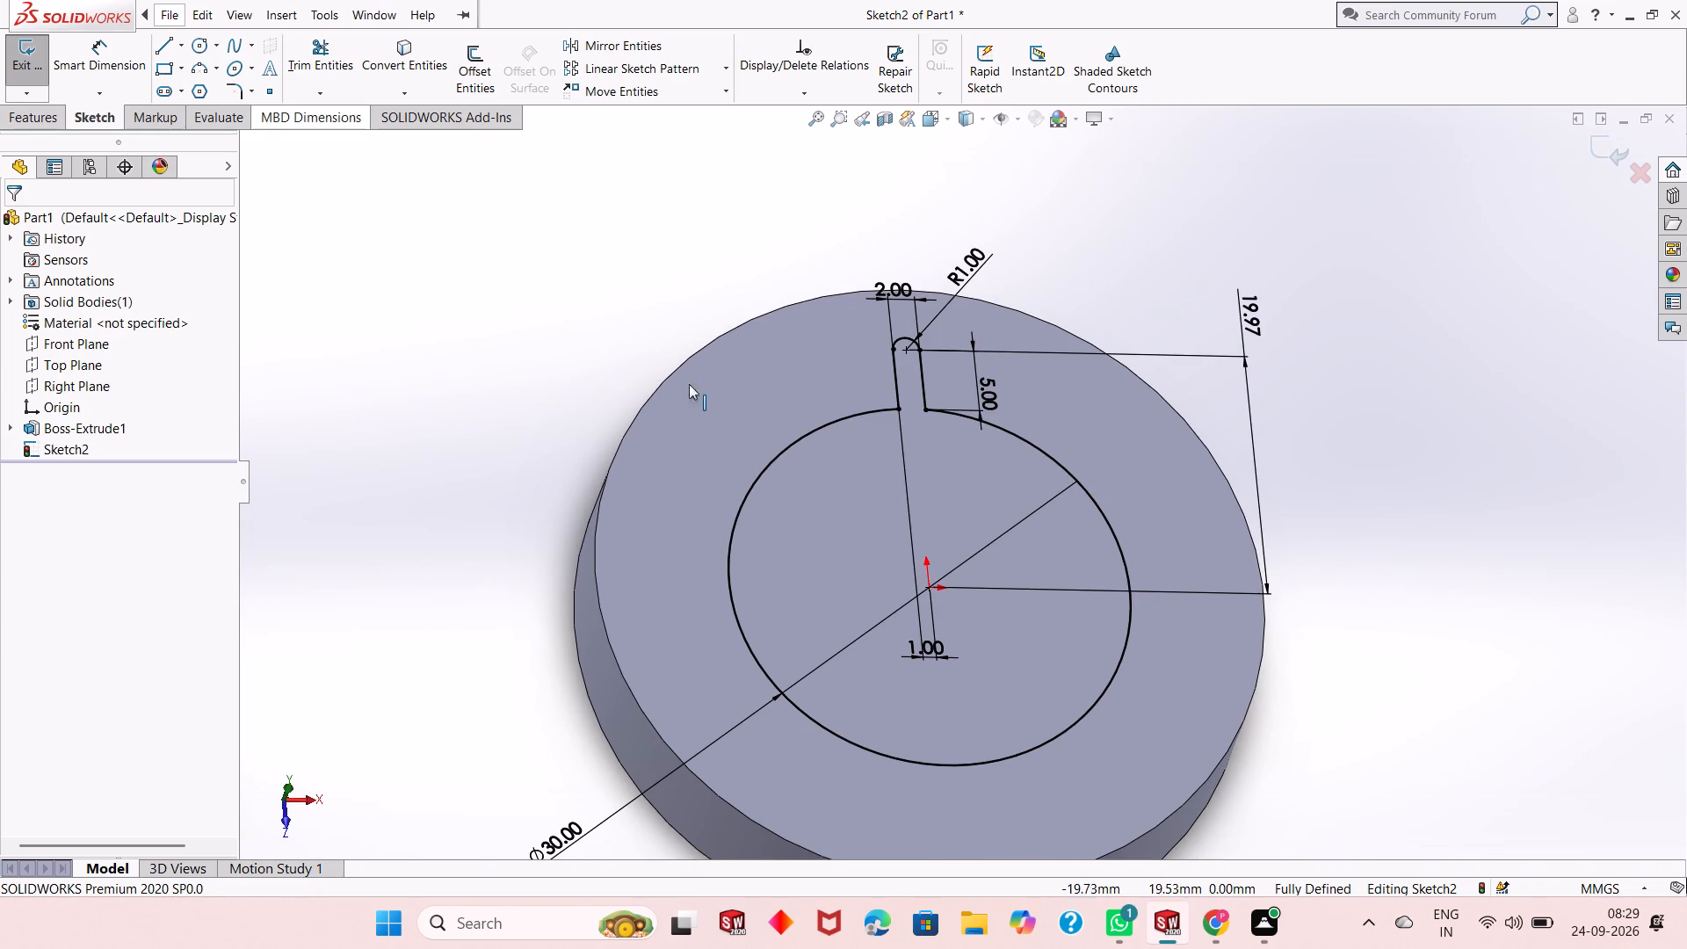
Circular-pattern the slot's two side lines and end arc about the origin, with 12 equally spaced instances over 360 degrees.
{"action": "key", "text": "ctrl+8"}
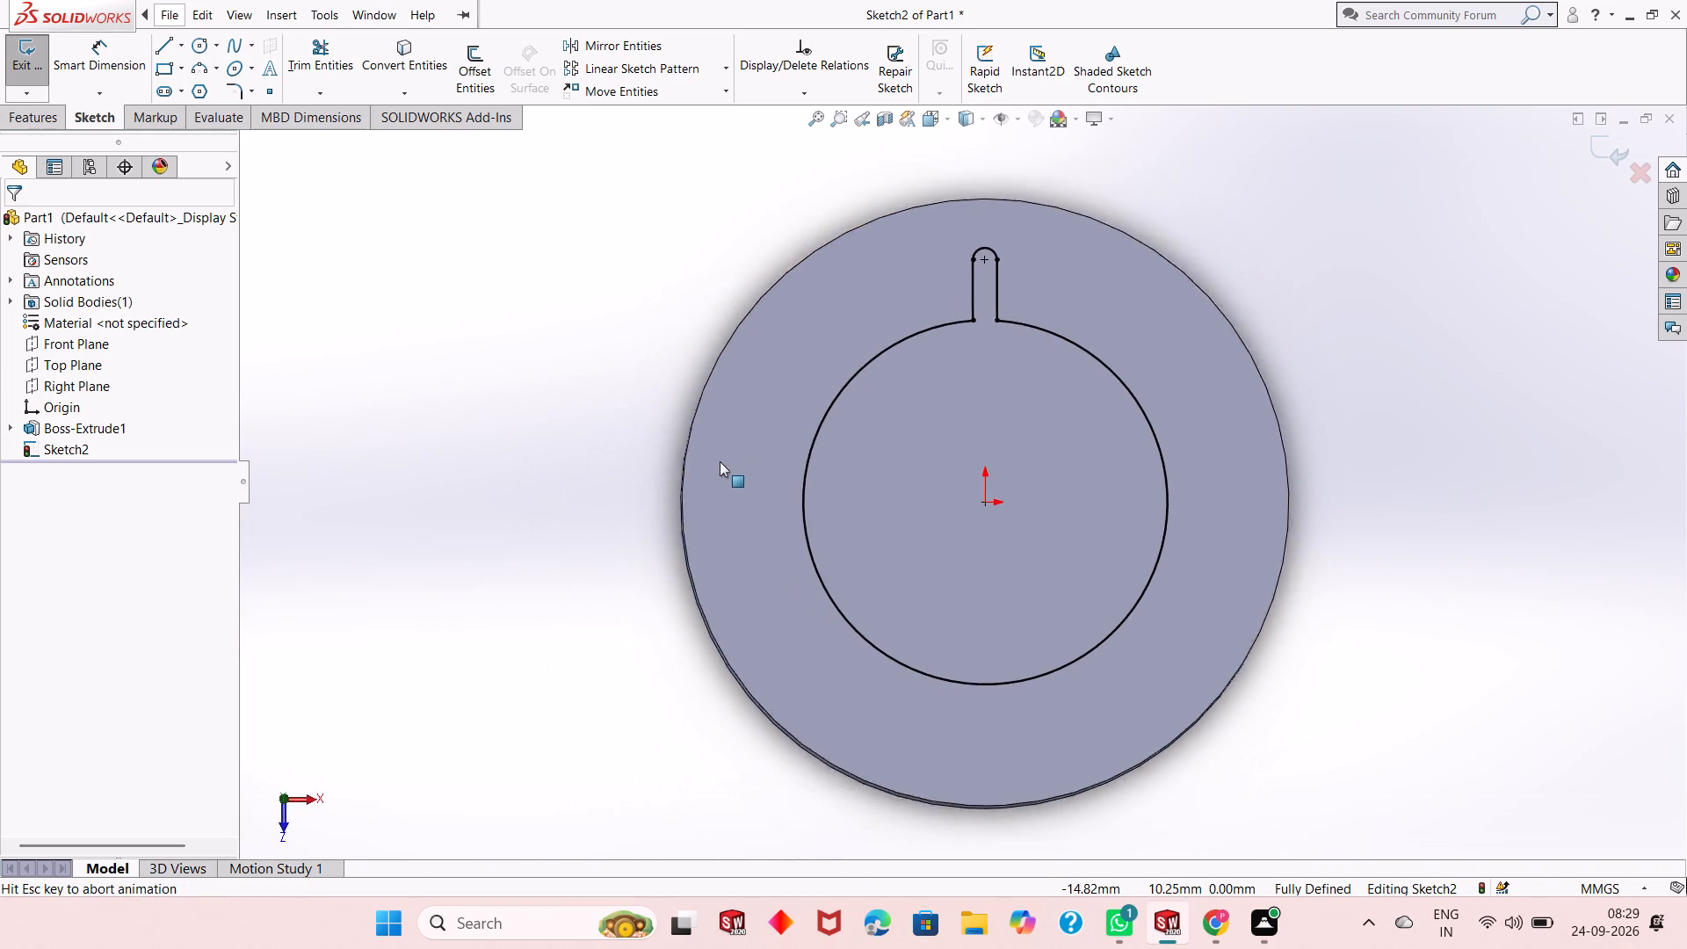
{"action": "scroll", "coordinate": [1007, 226], "scroll_direction": "down", "scroll_amount": 2}
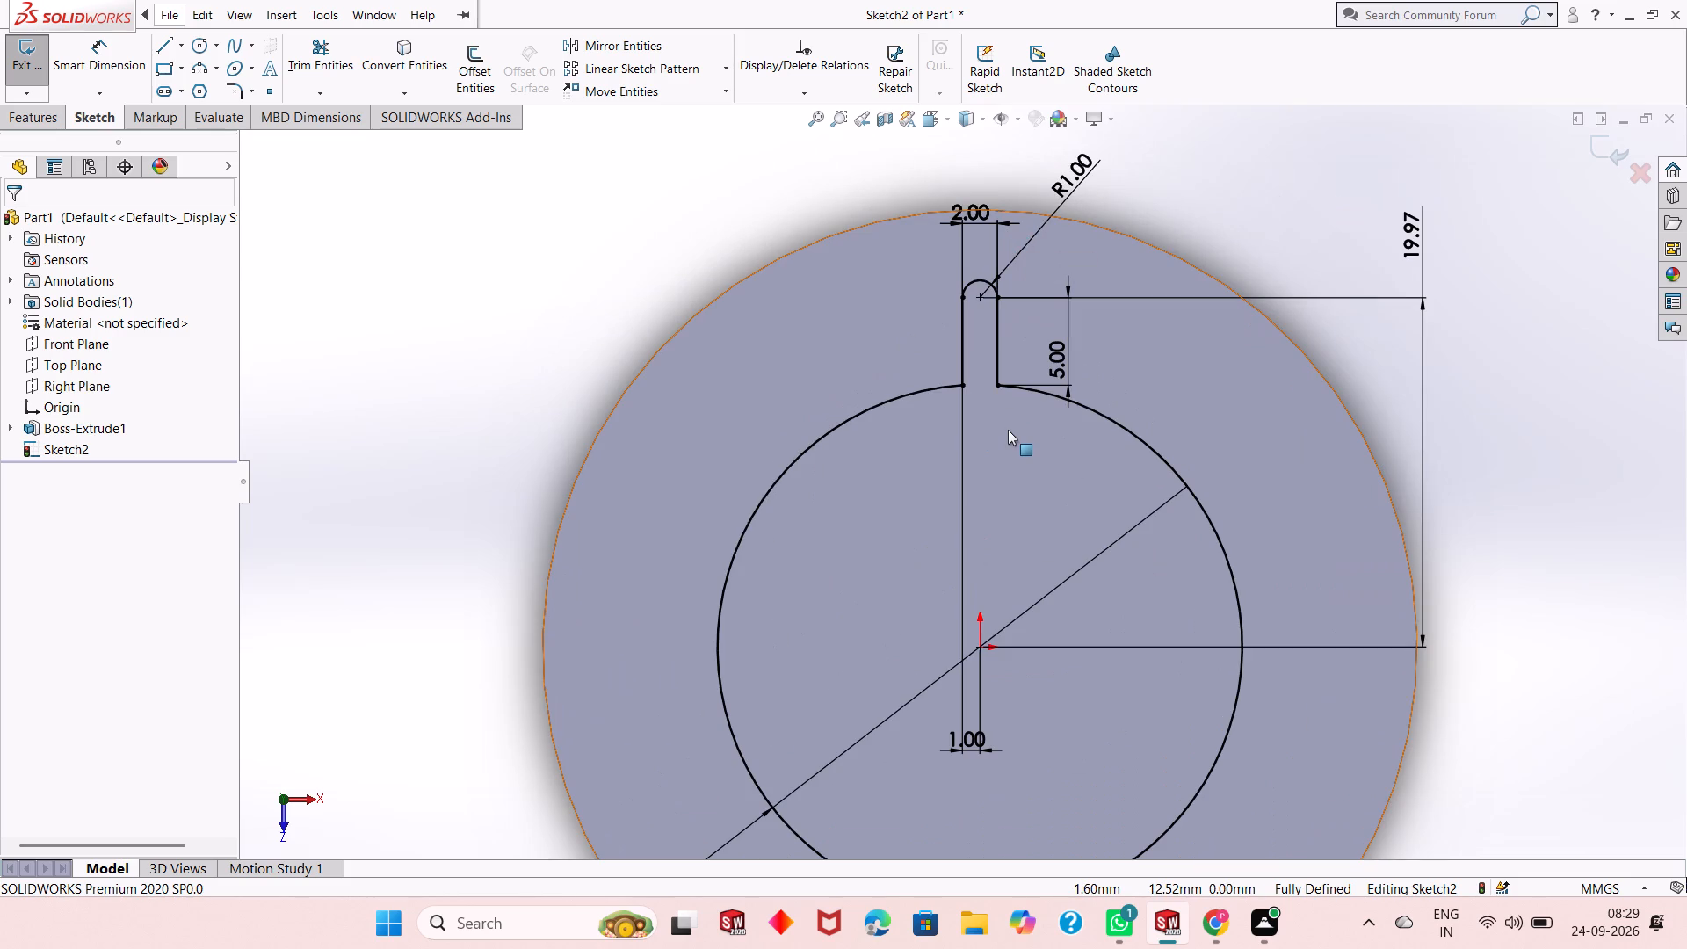
{"action": "scroll", "coordinate": [1008, 430], "scroll_direction": "down", "scroll_amount": 1}
{"action": "left_click", "coordinate": [990, 323]}
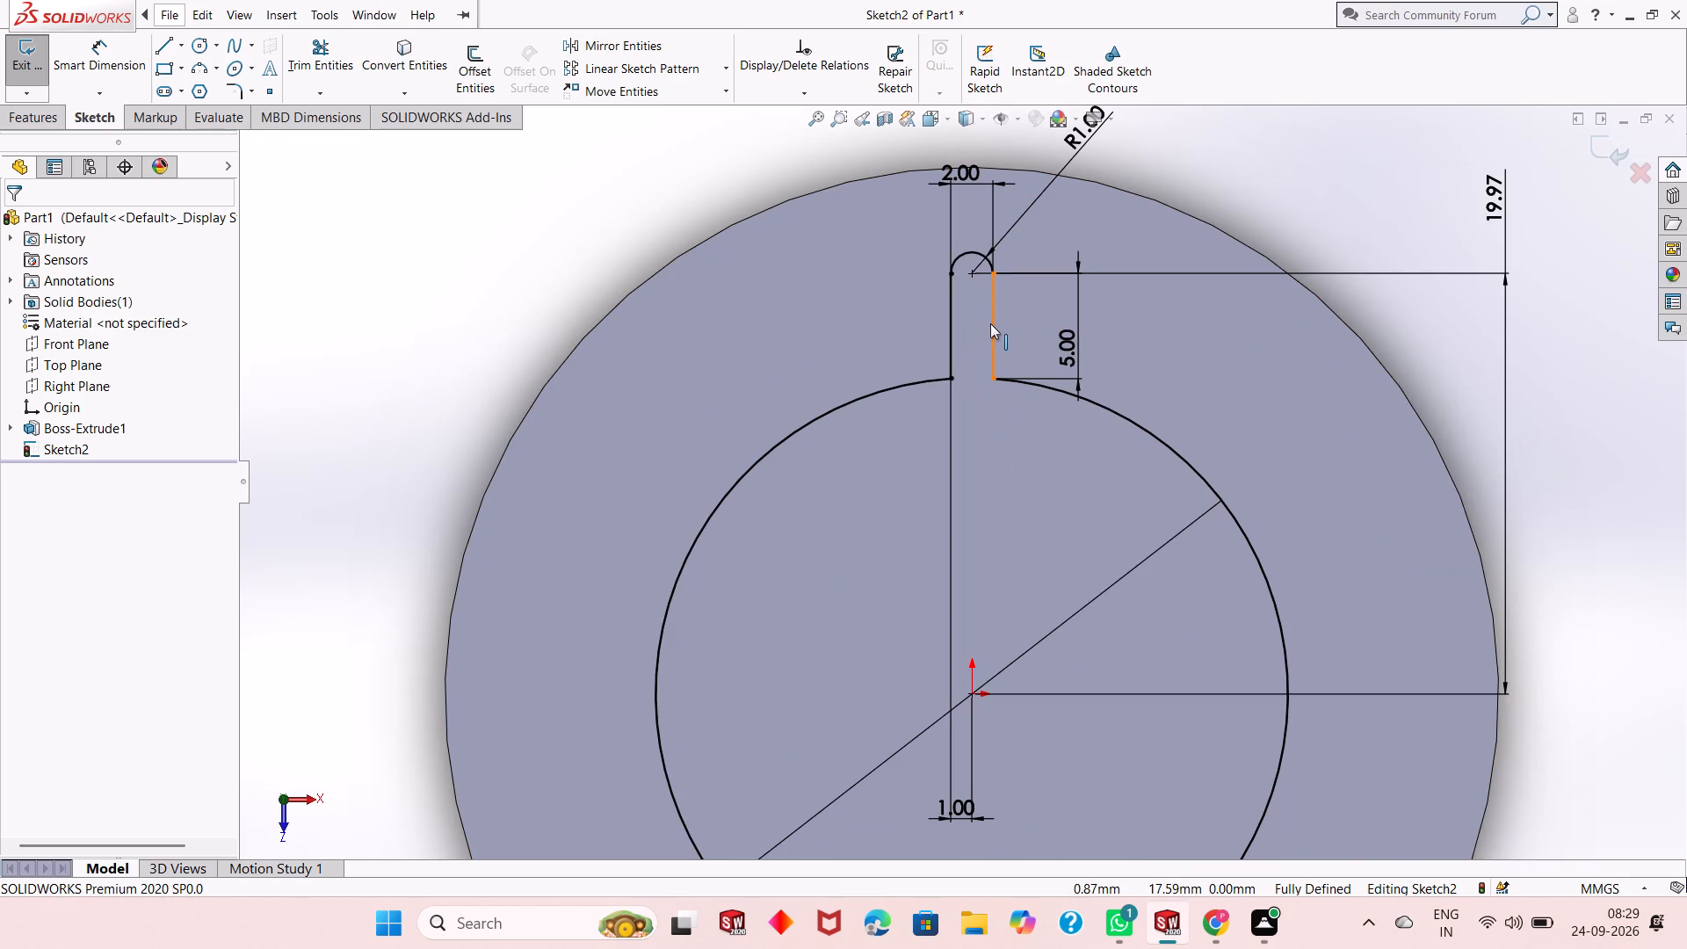
{"action": "left_click", "coordinate": [950, 347], "text": "ctrl"}
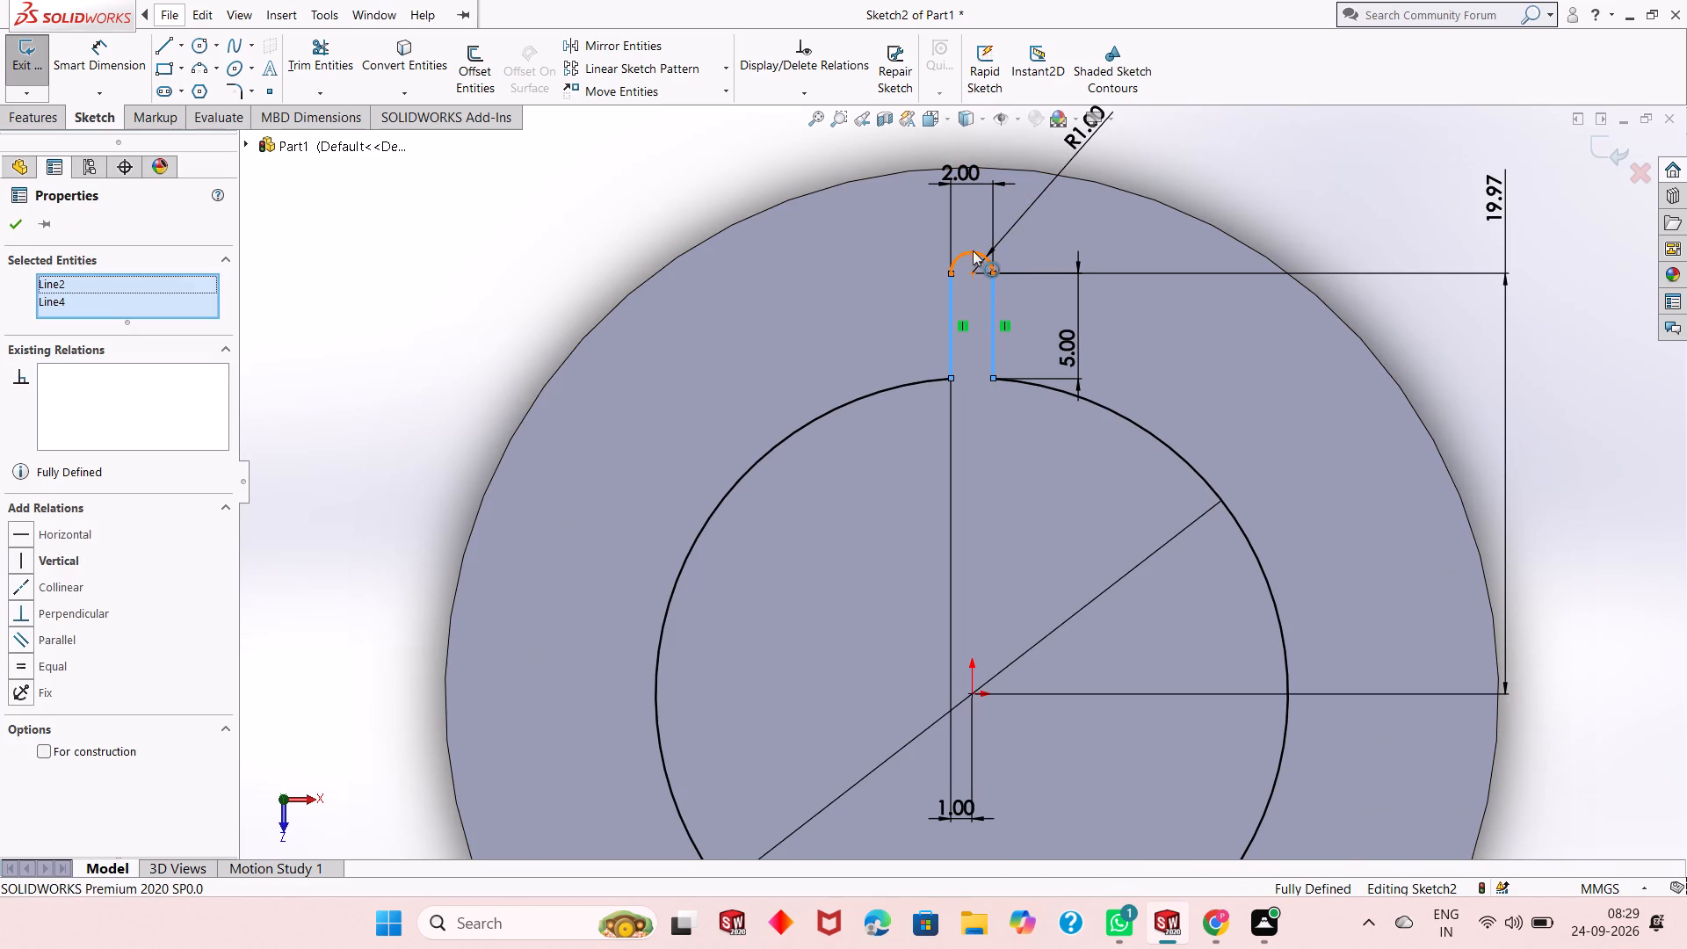
{"action": "left_click", "coordinate": [970, 248], "text": "ctrl"}
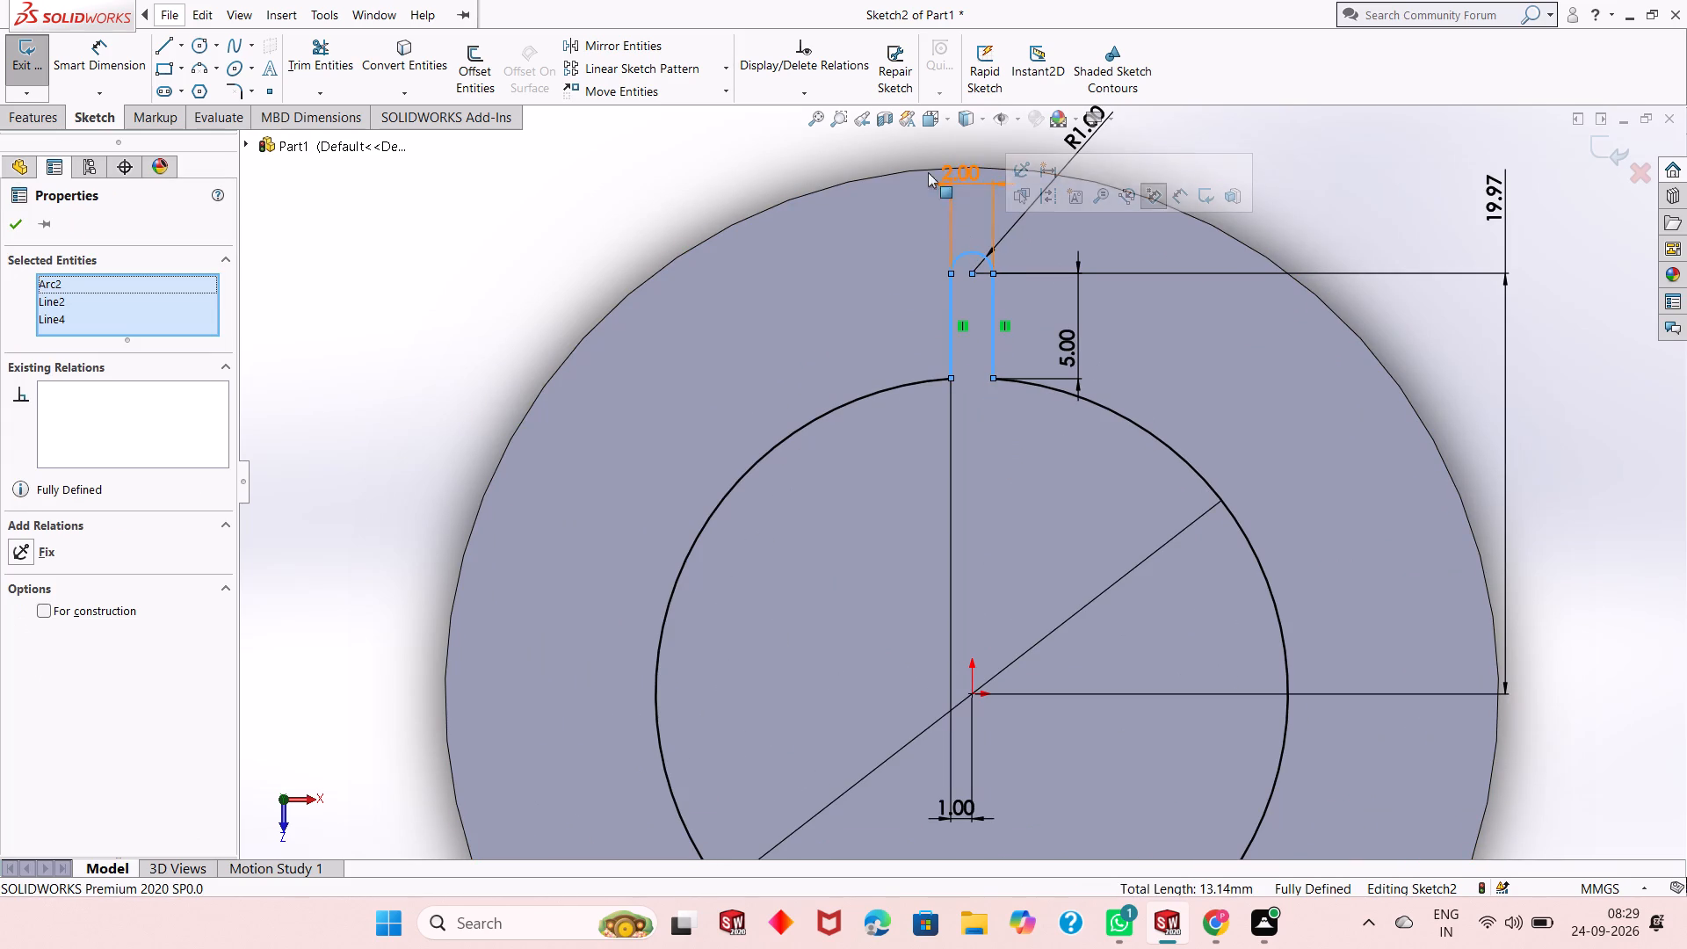
{"action": "left_click", "coordinate": [728, 72]}
{"action": "left_click", "coordinate": [728, 110]}
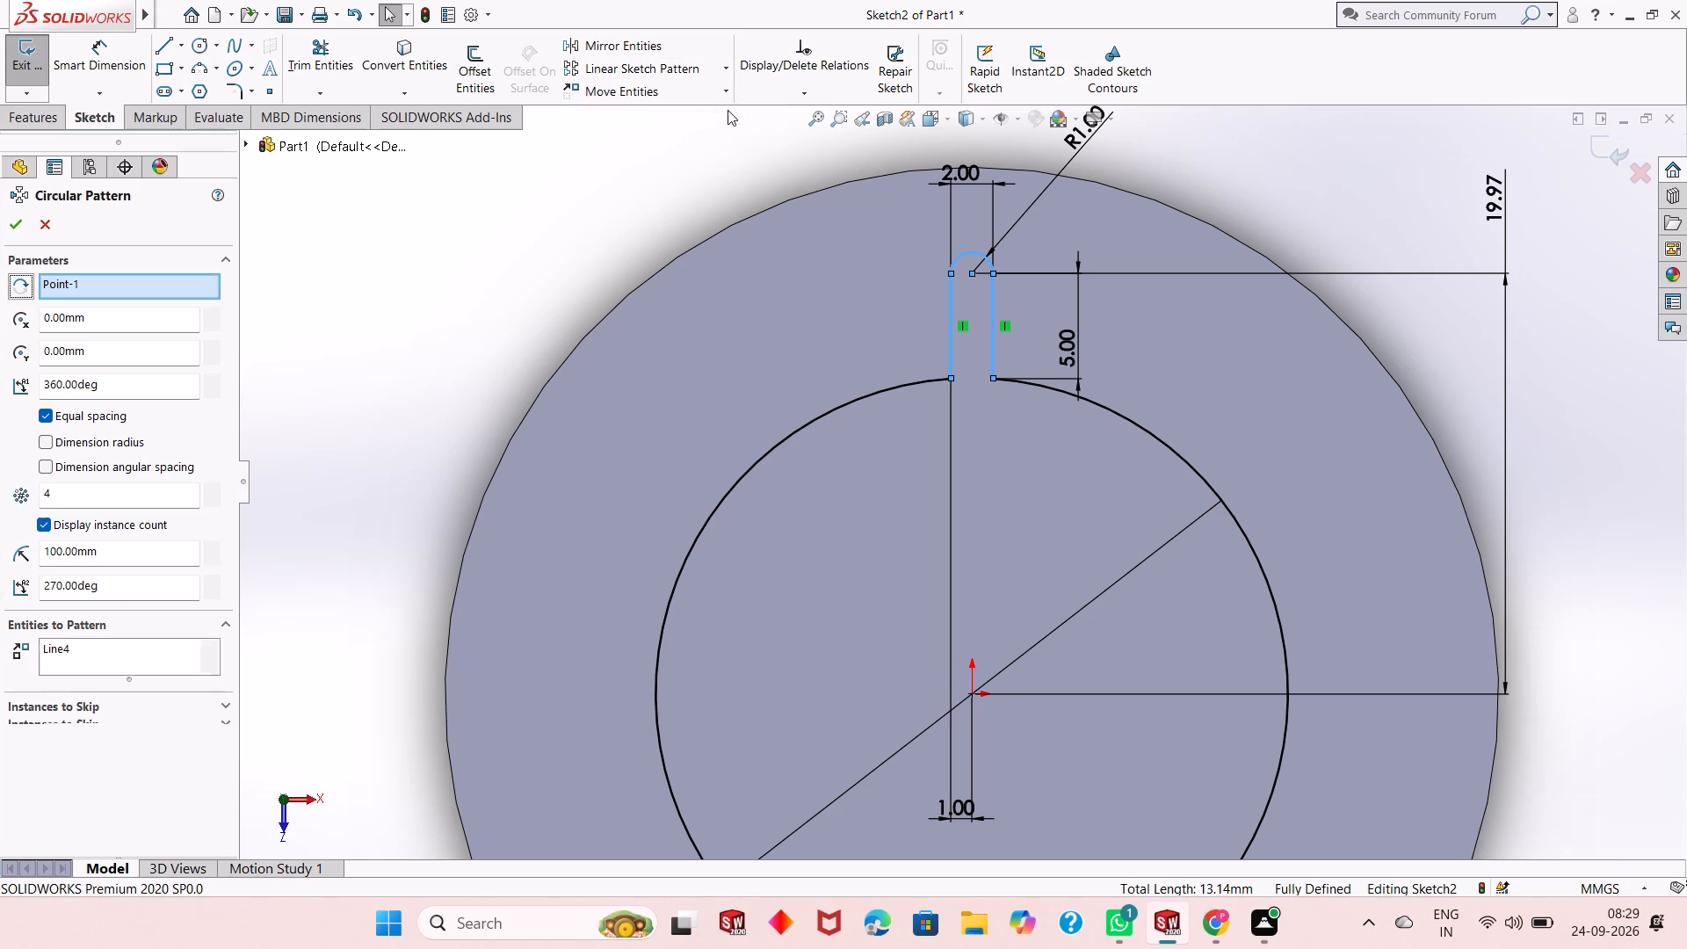
{"action": "double_click", "coordinate": [118, 493]}
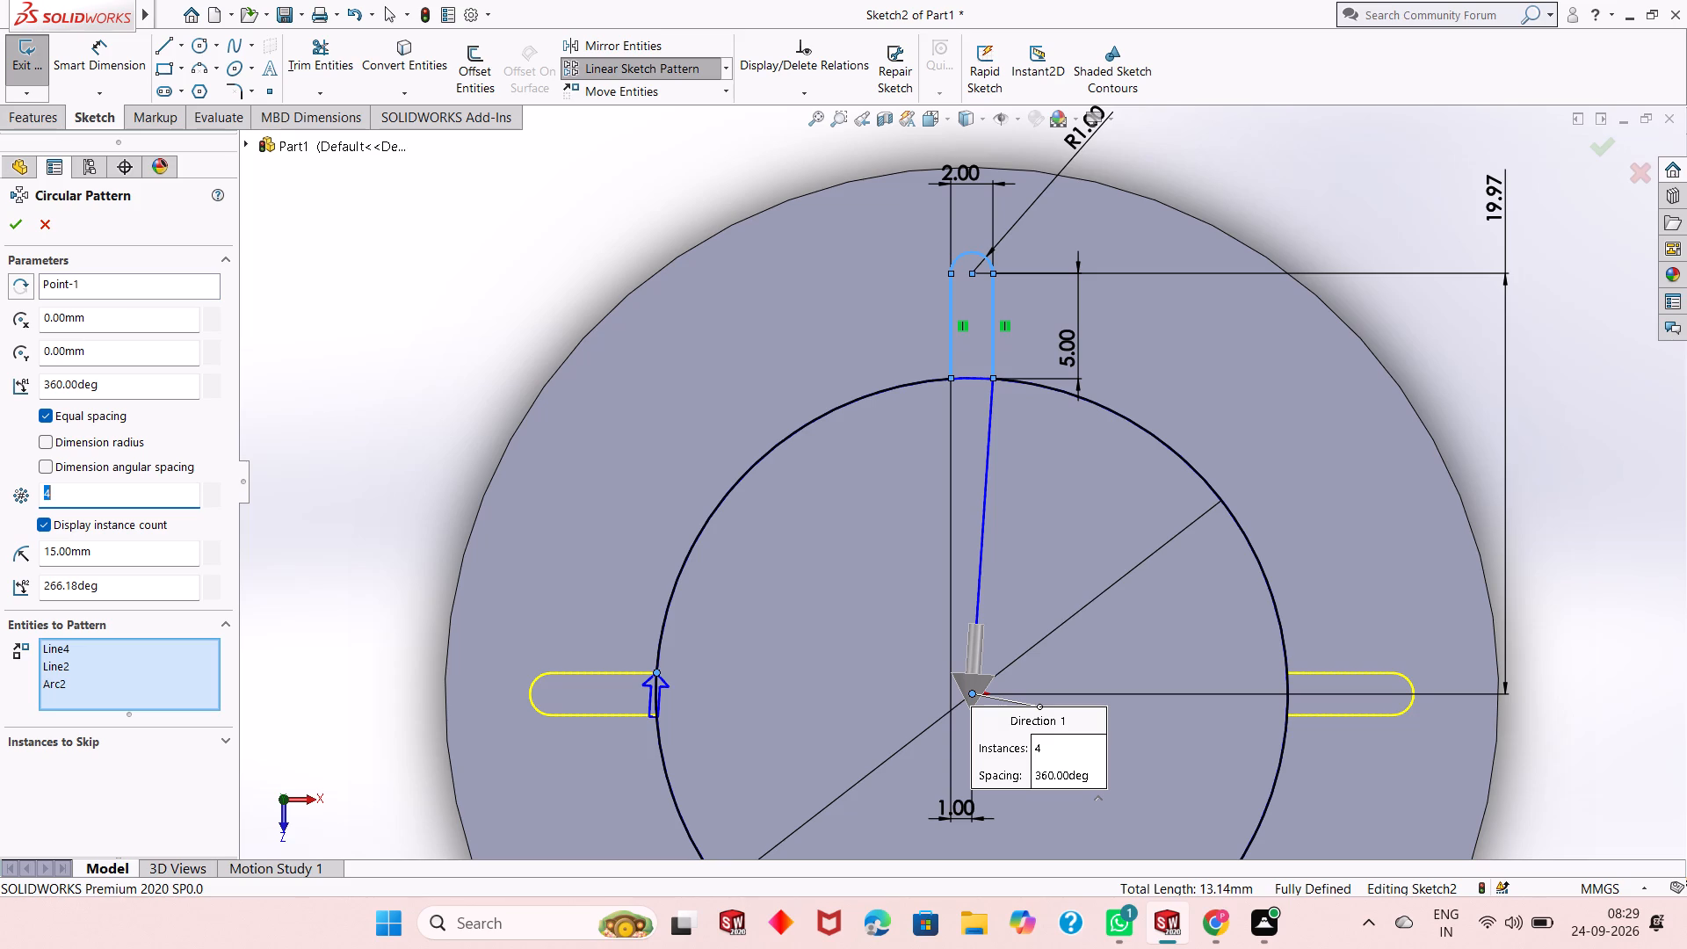
{"action": "type", "text": "12"}
{"action": "key", "text": "Return"}
{"action": "scroll", "coordinate": [986, 507], "scroll_direction": "up", "scroll_amount": 3}
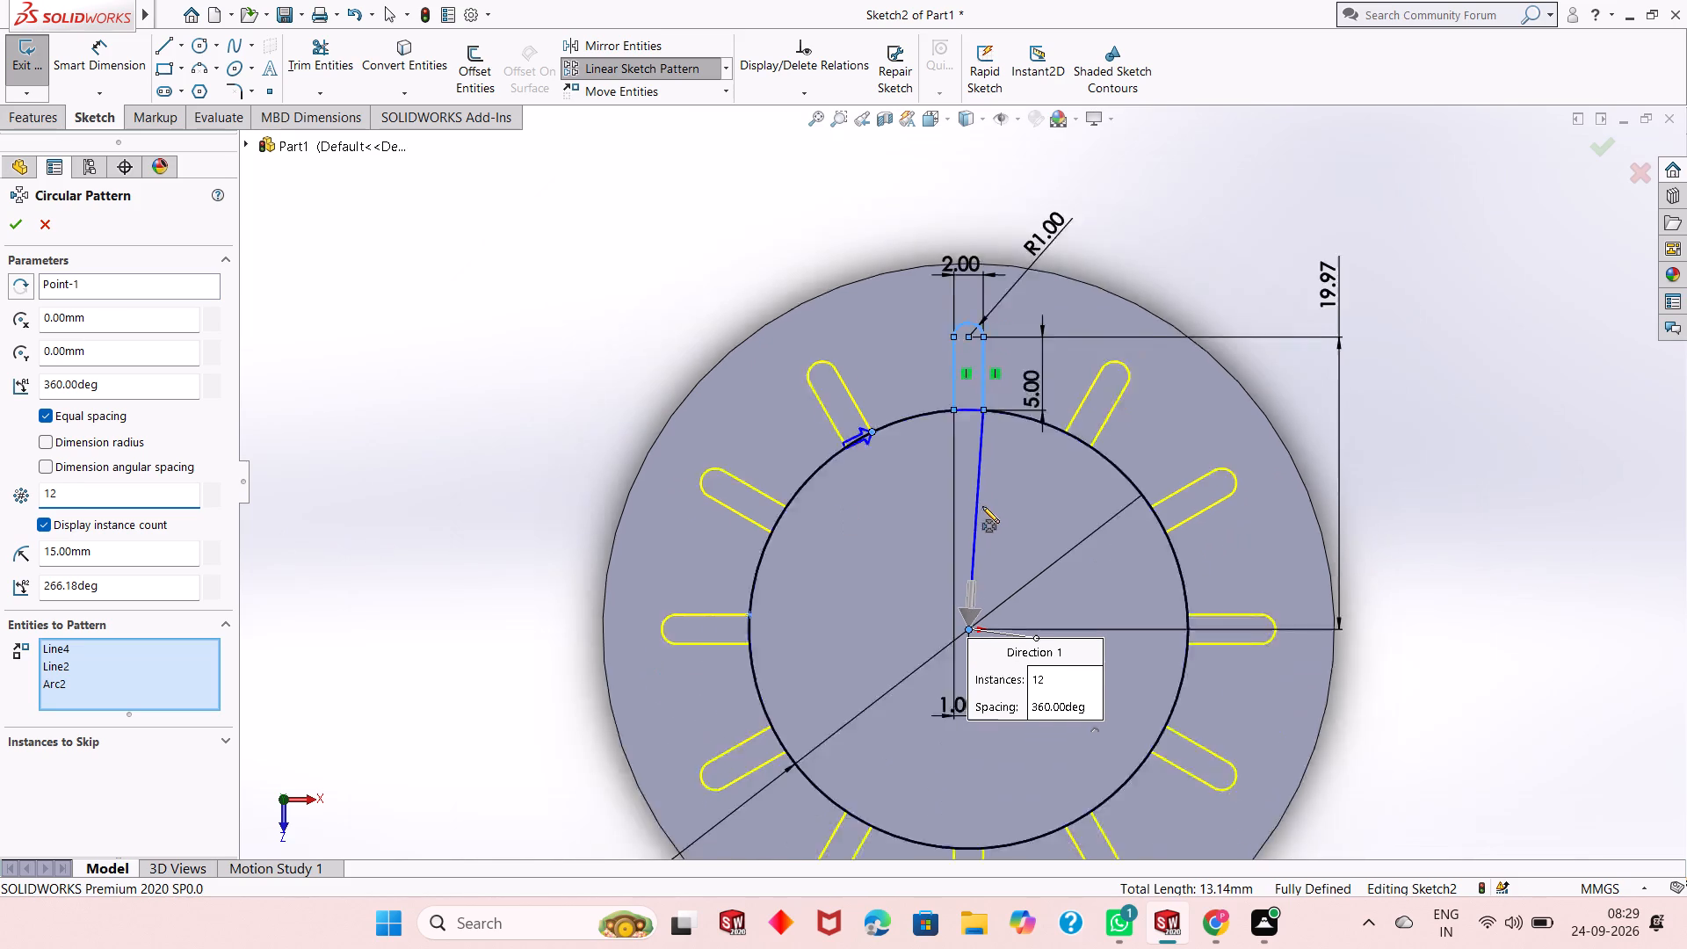
{"action": "scroll", "coordinate": [982, 506], "scroll_direction": "up", "scroll_amount": 2}
{"action": "scroll", "coordinate": [989, 654], "scroll_direction": "down", "scroll_amount": 2}
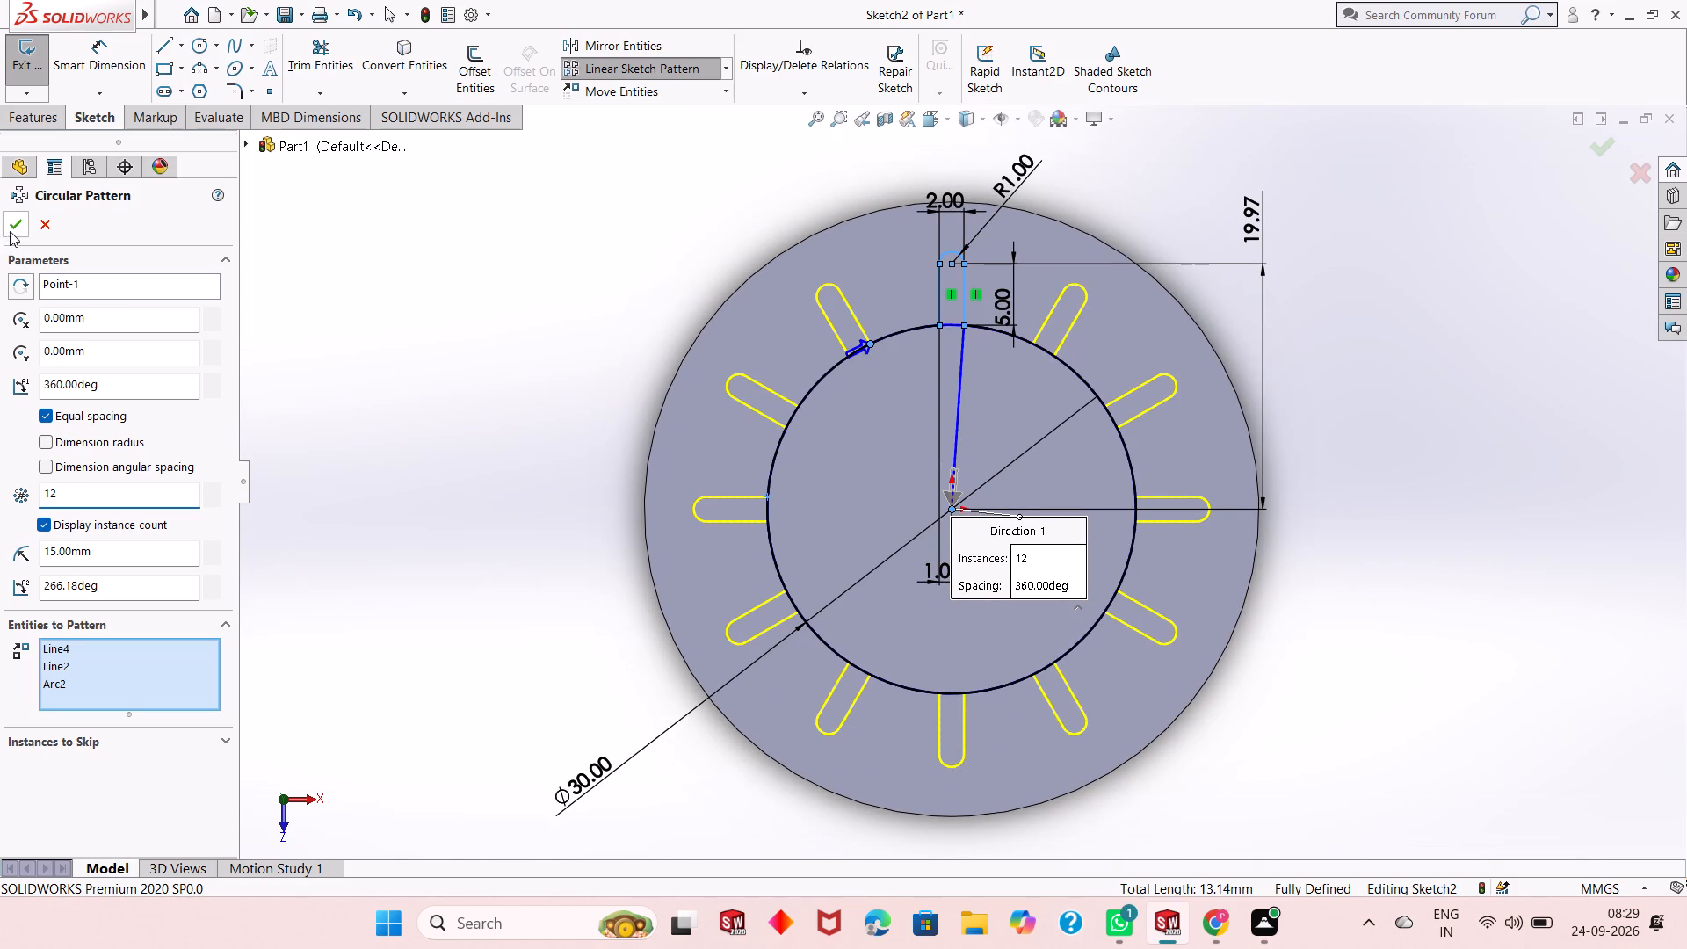
{"action": "left_click", "coordinate": [11, 227]}
{"action": "scroll", "coordinate": [1046, 530], "scroll_direction": "down", "scroll_amount": 2}
{"action": "scroll", "coordinate": [894, 579], "scroll_direction": "up", "scroll_amount": 1}
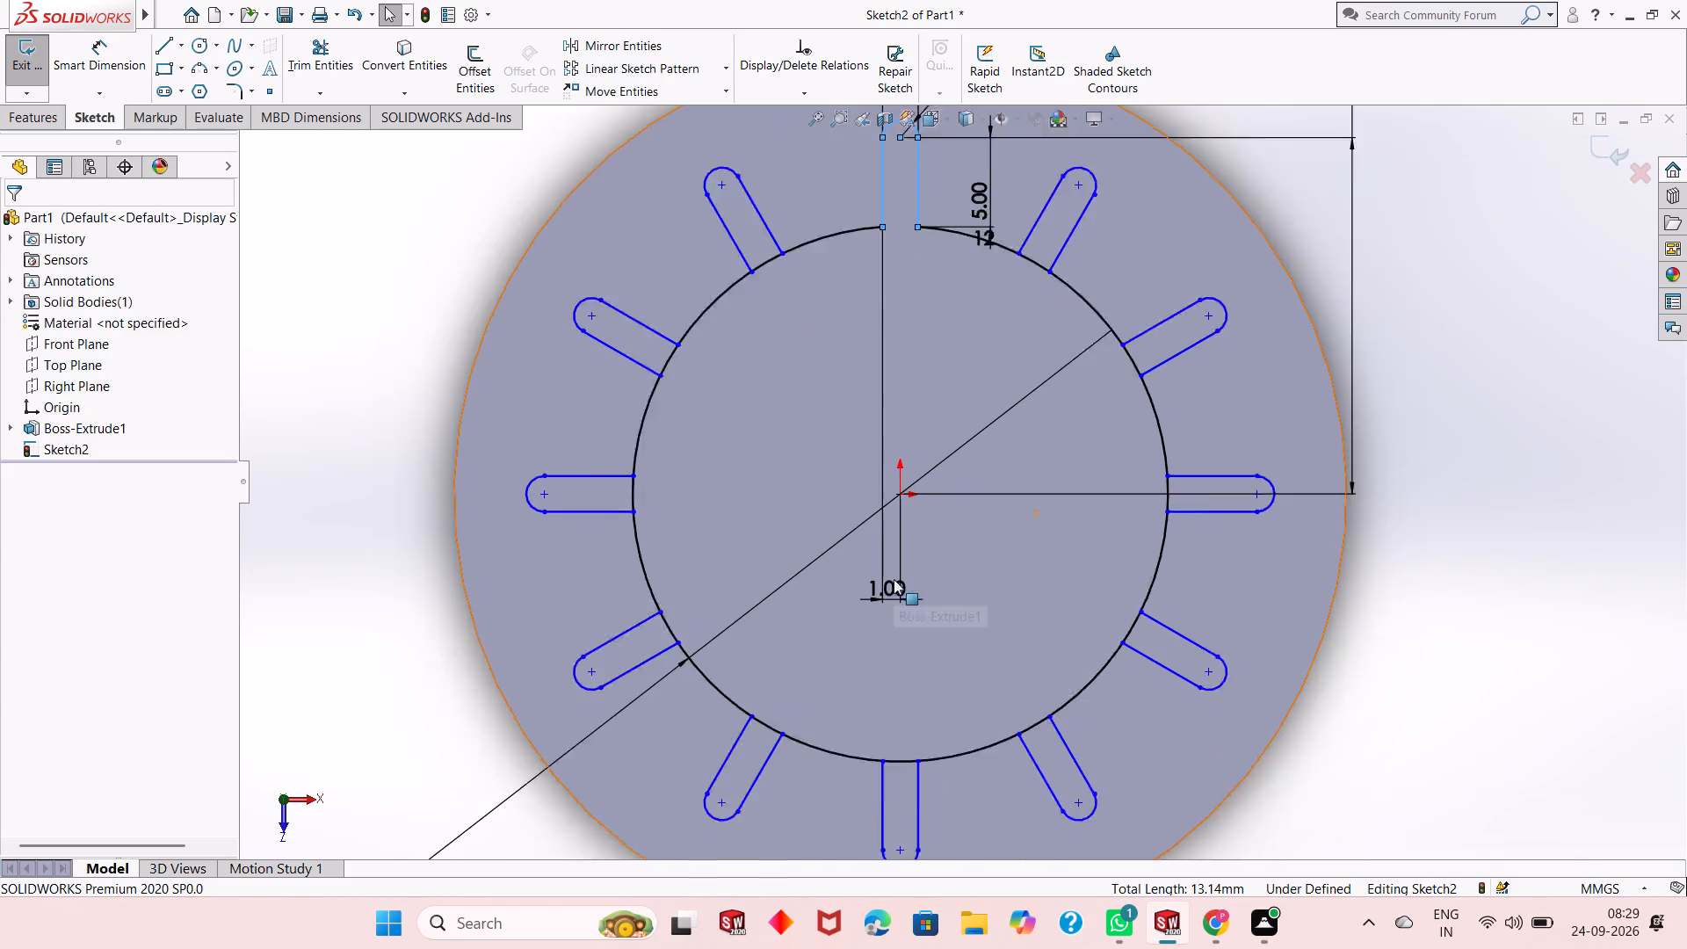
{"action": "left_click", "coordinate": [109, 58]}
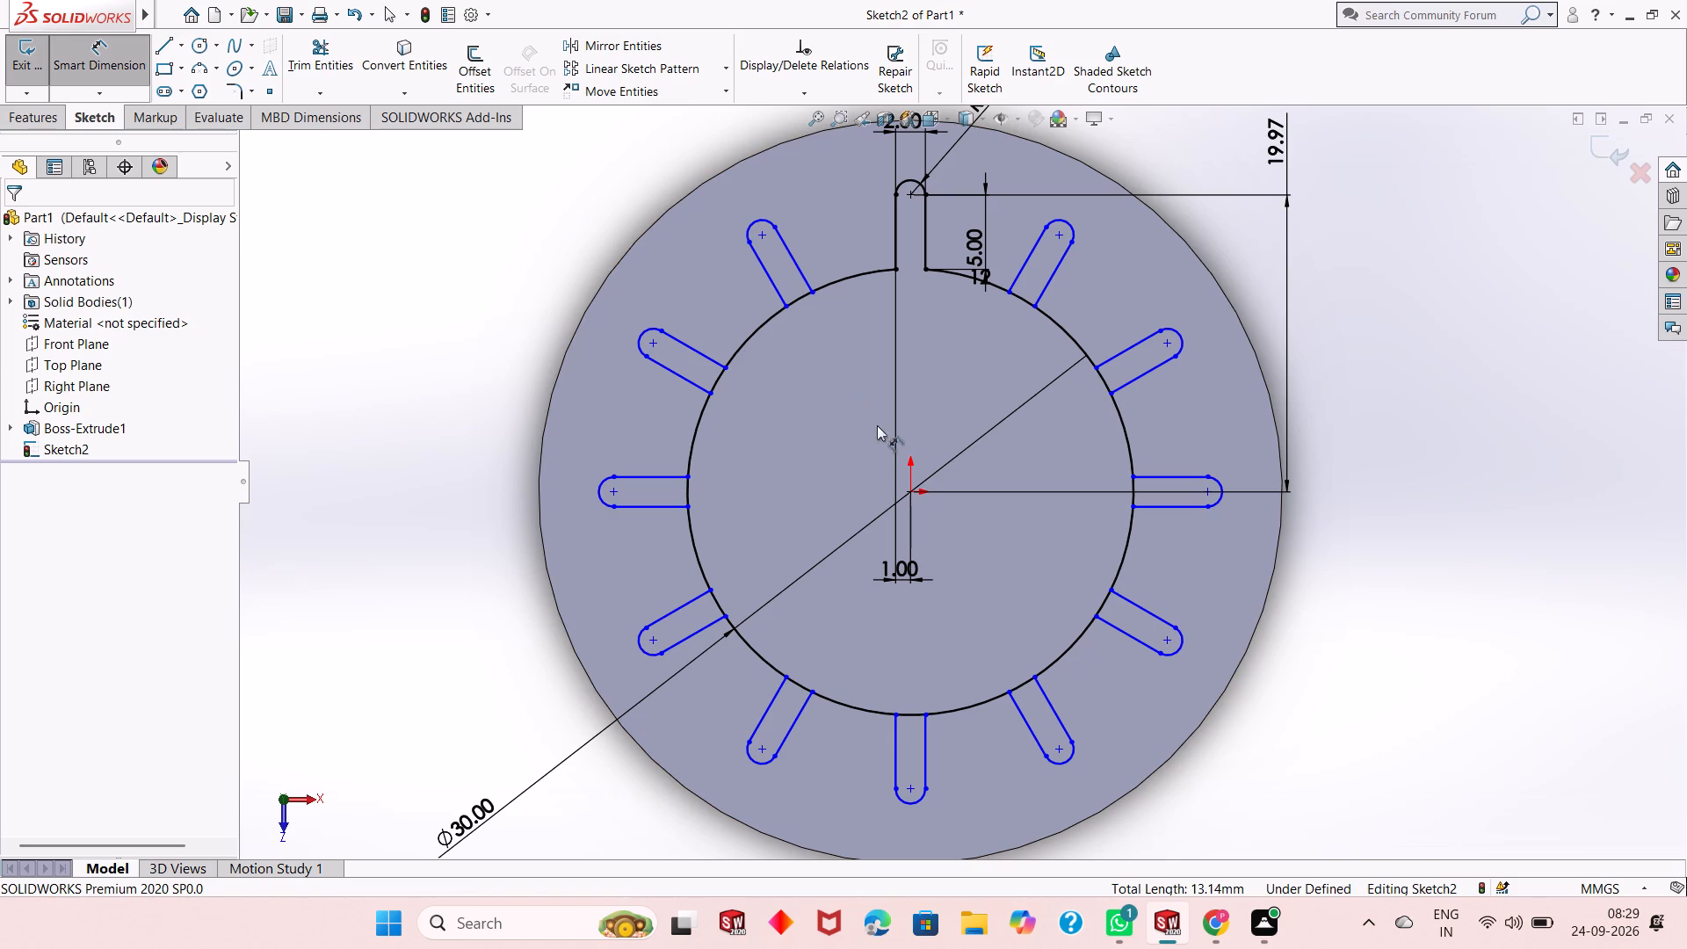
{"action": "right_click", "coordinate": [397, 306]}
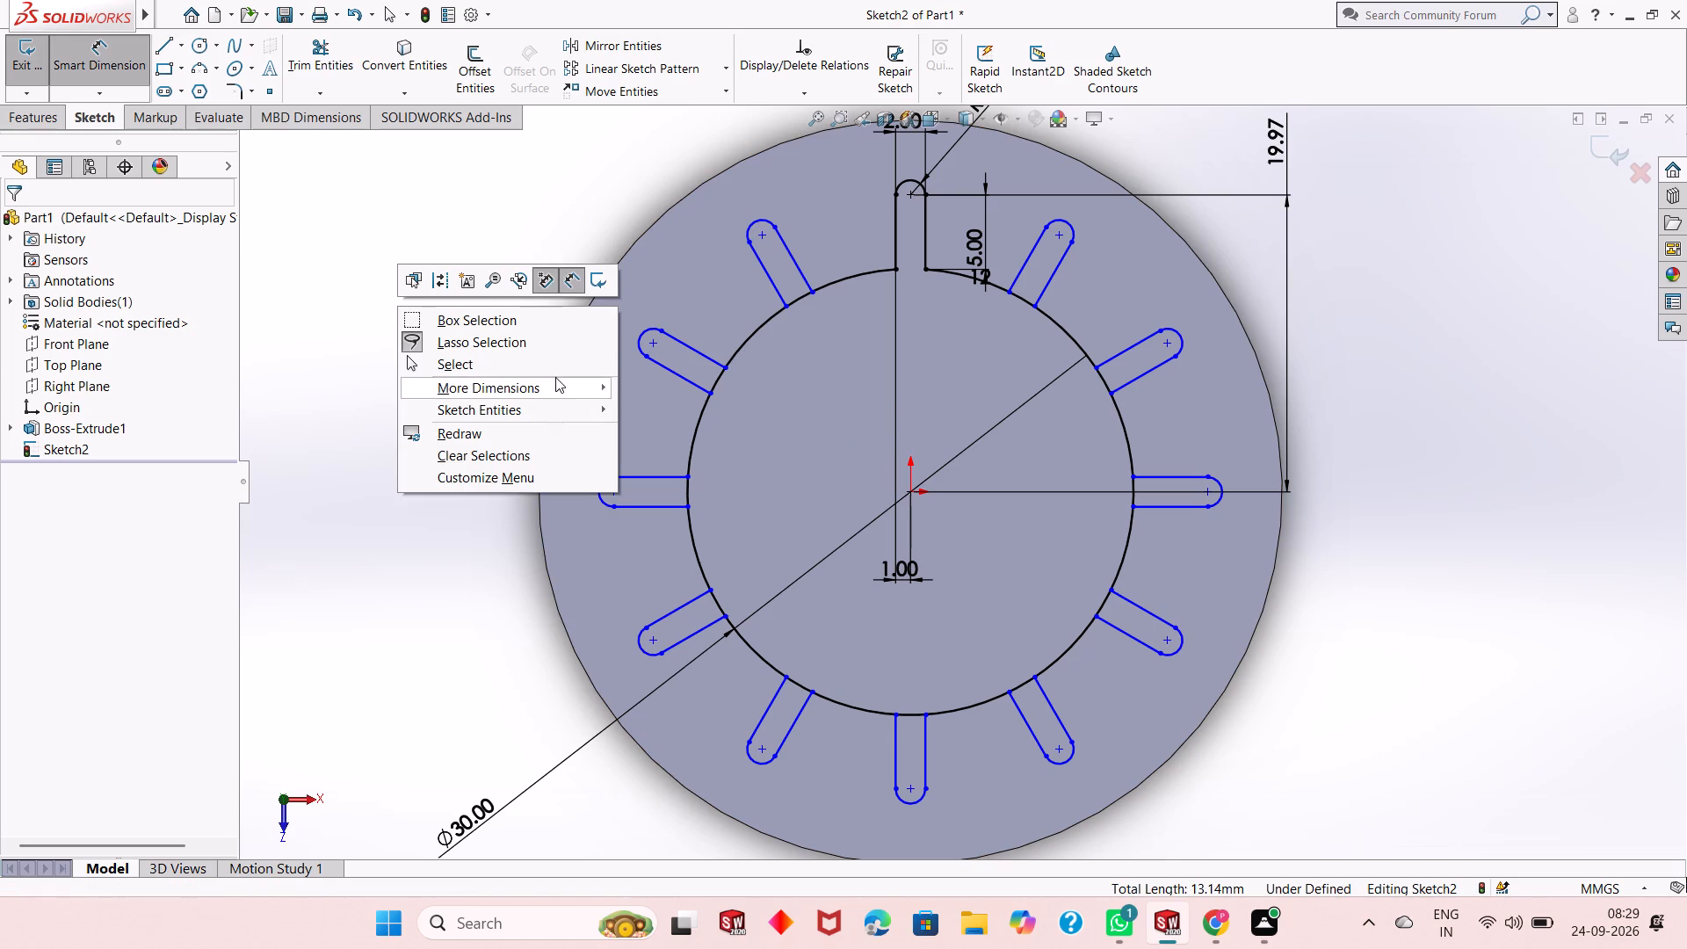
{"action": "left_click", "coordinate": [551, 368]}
Trim the 30 mm circle's segments across the patterned slot mouths, counterclockwise from the 11 o'clock slot to the 3 o'clock slot.
{"action": "left_click", "coordinate": [307, 69]}
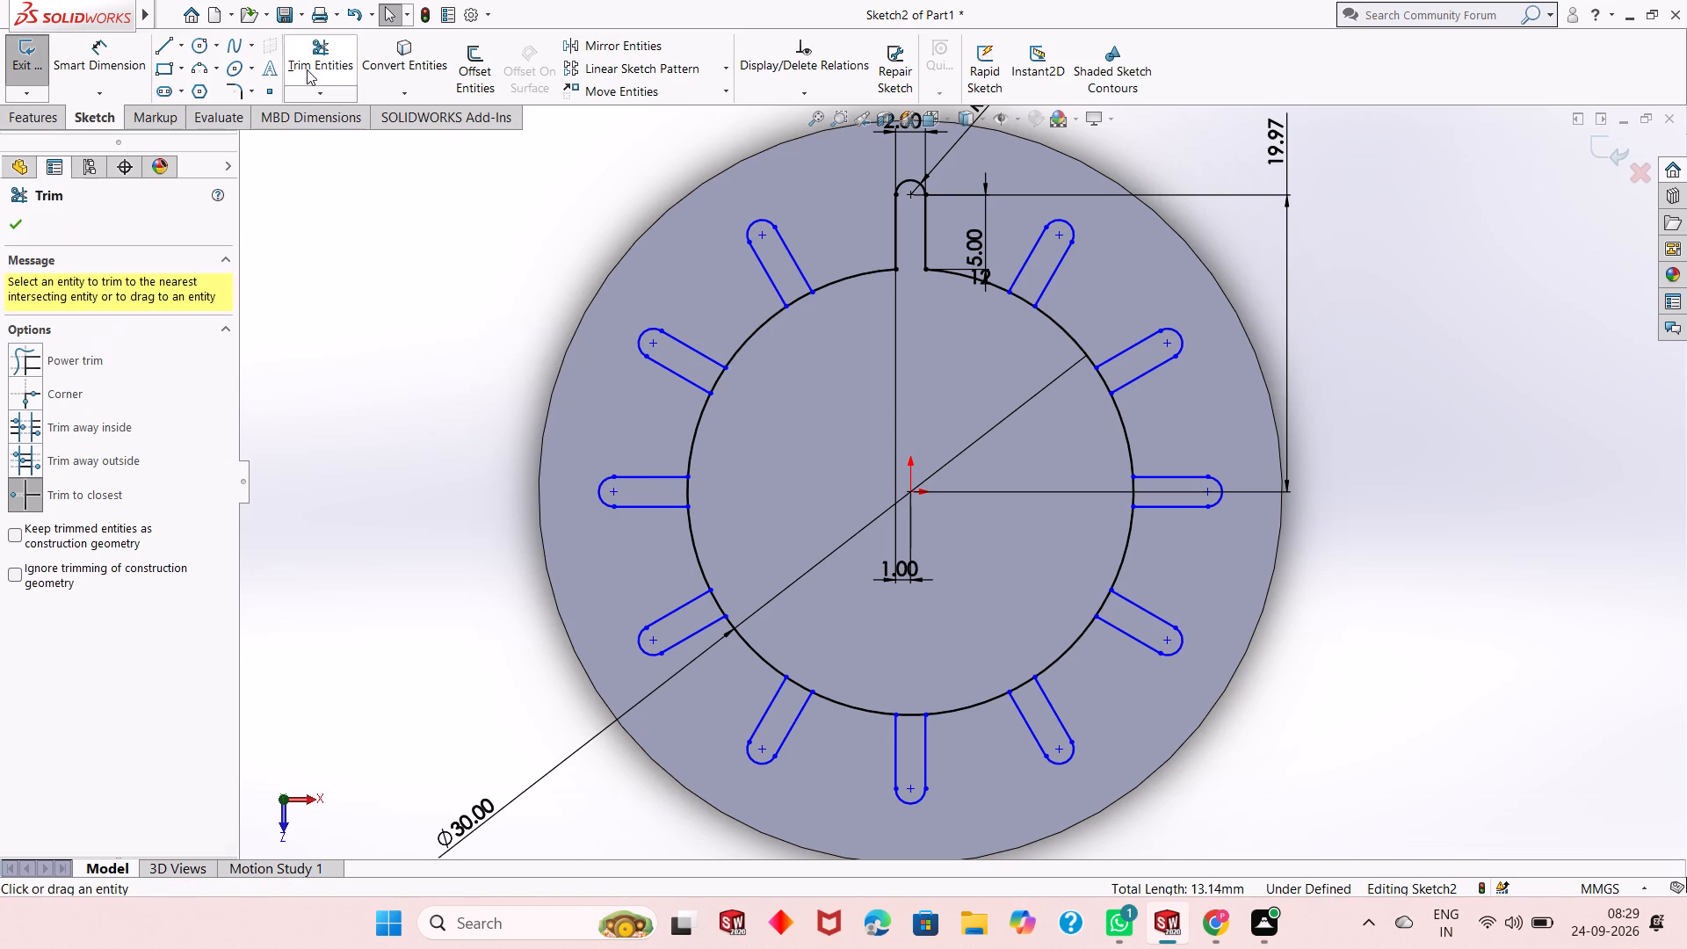
{"action": "left_click", "coordinate": [799, 305]}
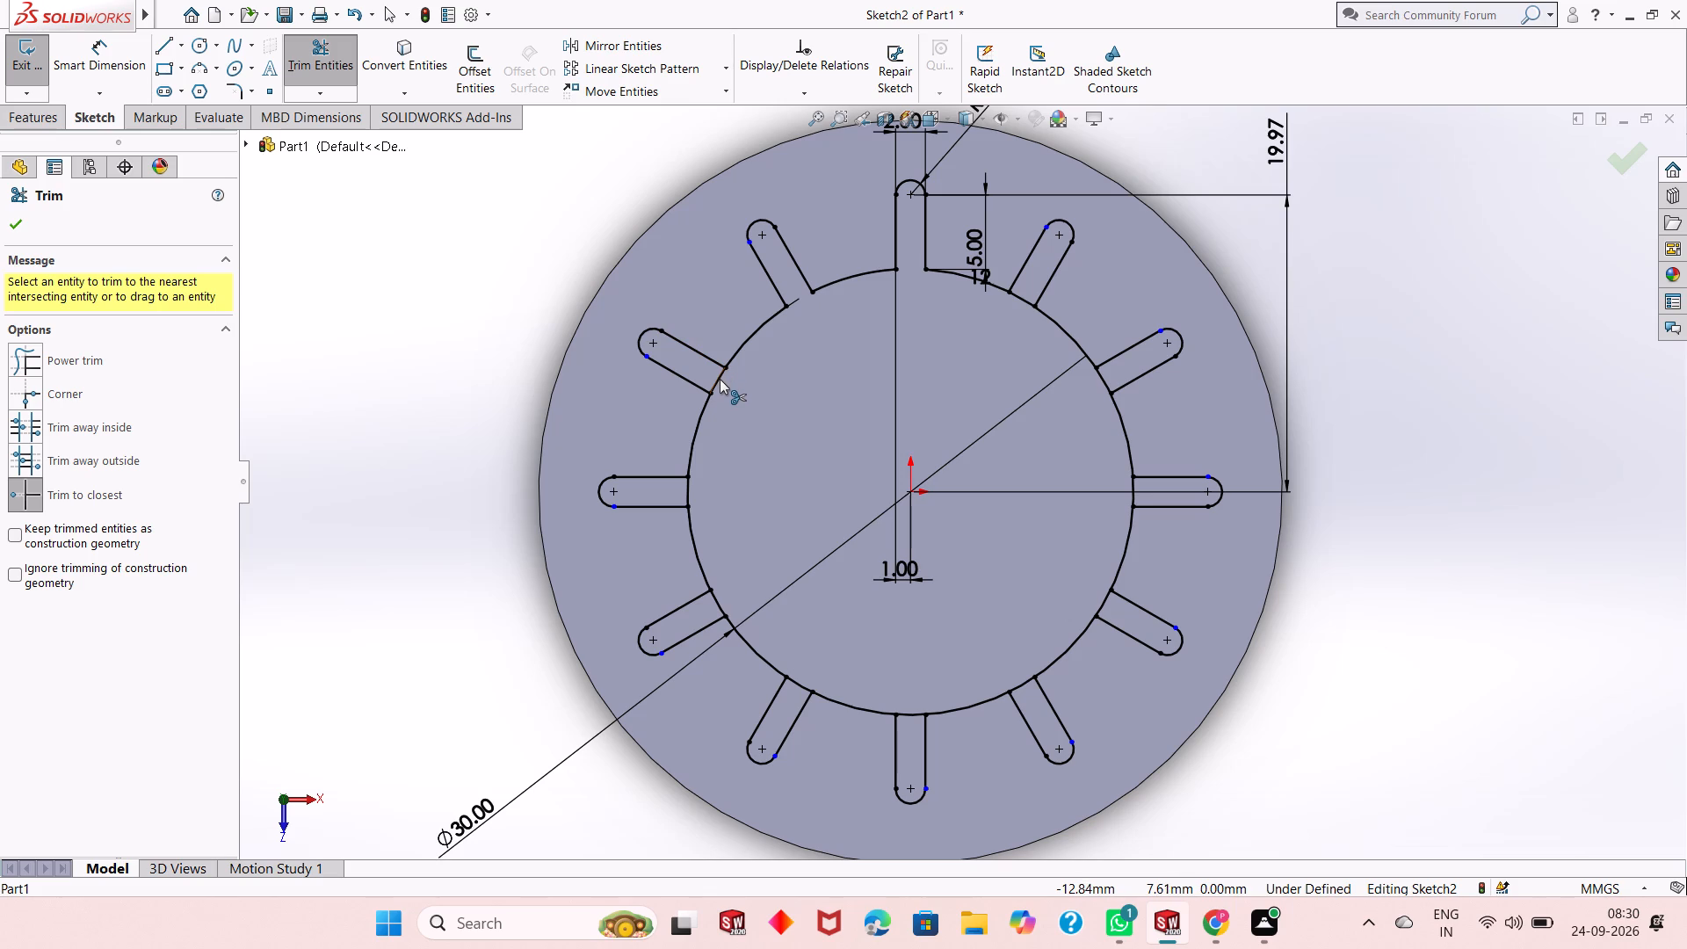
{"action": "left_click", "coordinate": [715, 379]}
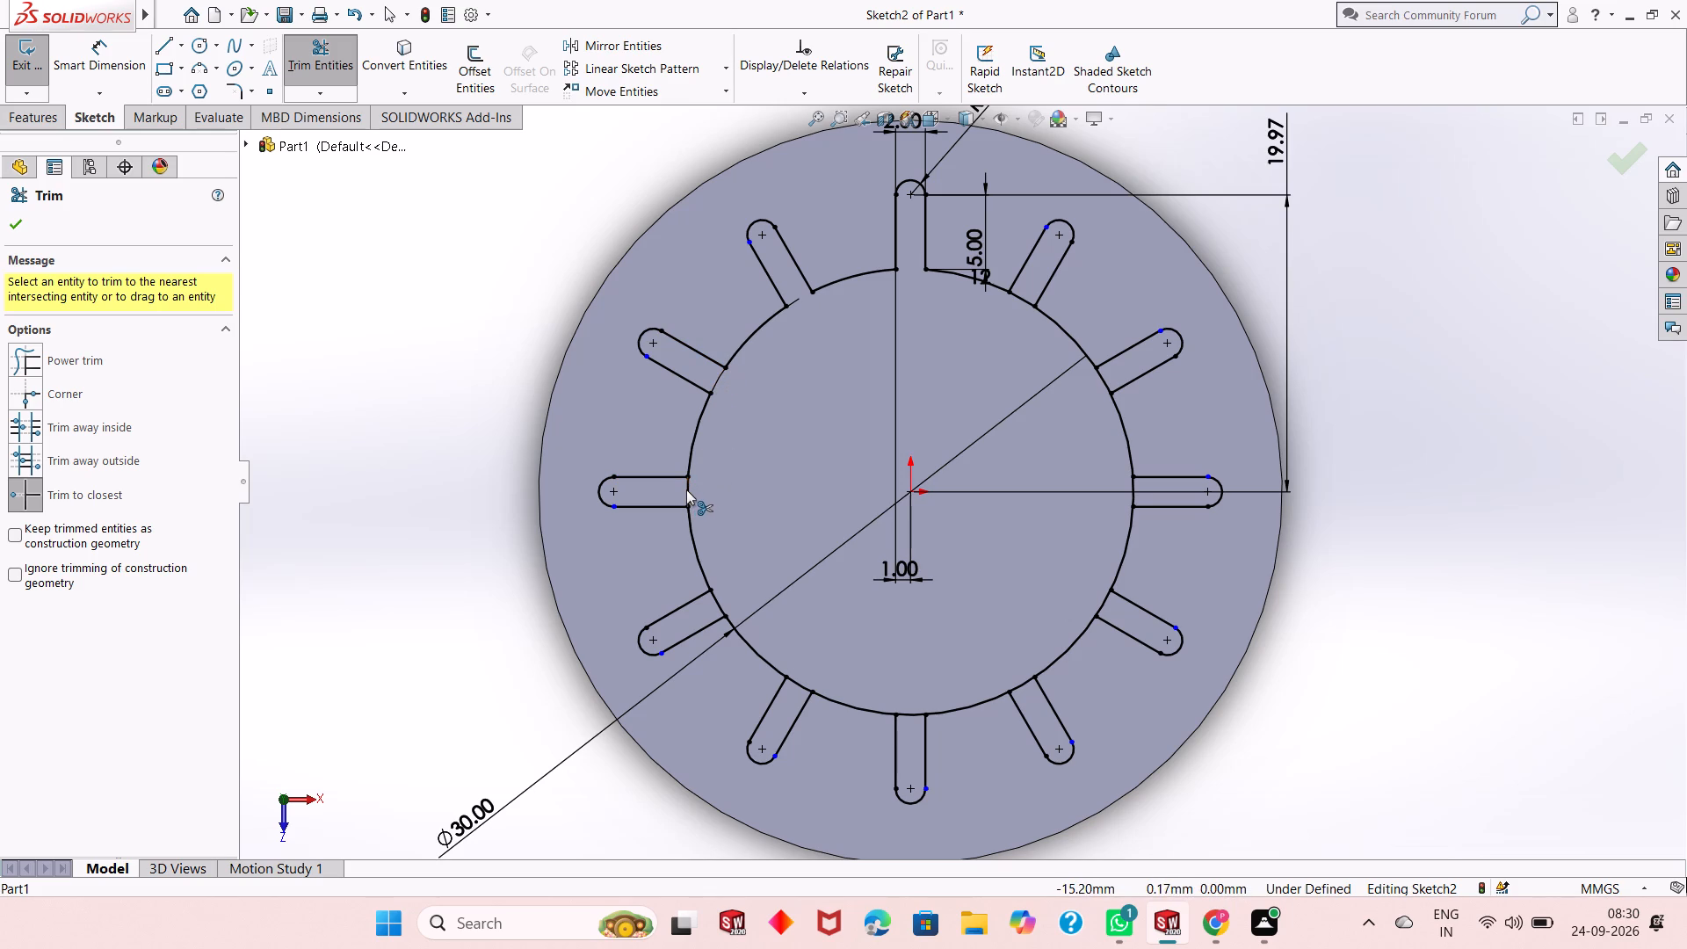
{"action": "left_click", "coordinate": [687, 489]}
{"action": "scroll", "coordinate": [854, 643], "scroll_direction": "down", "scroll_amount": 4}
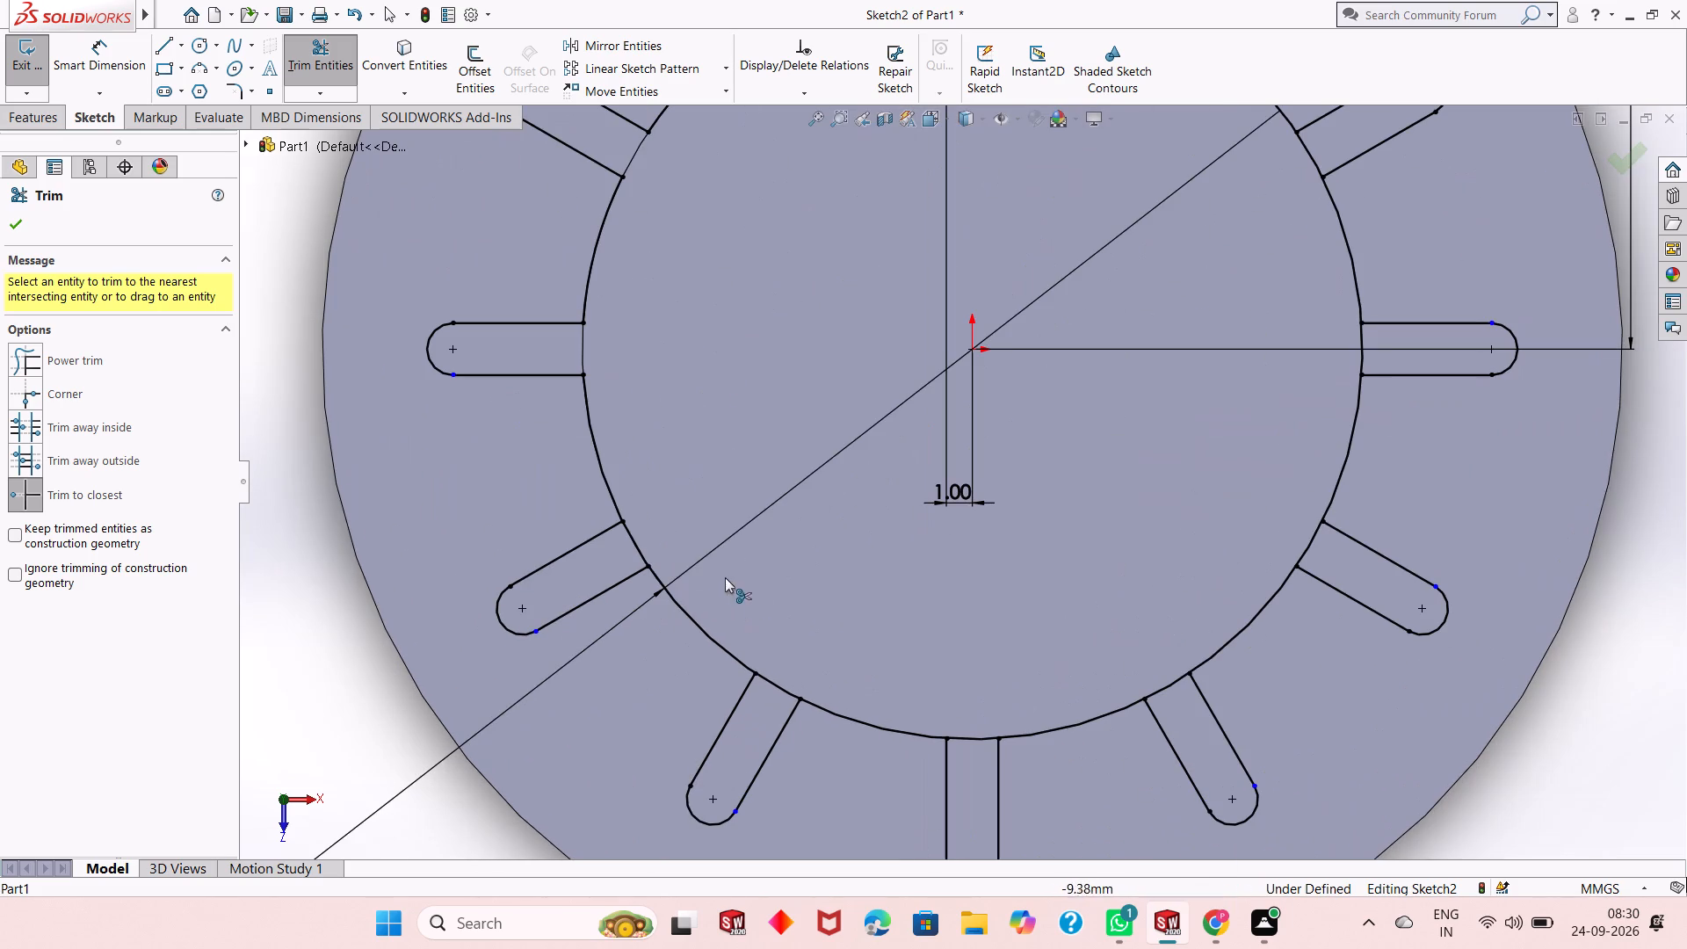
{"action": "left_click", "coordinate": [638, 547]}
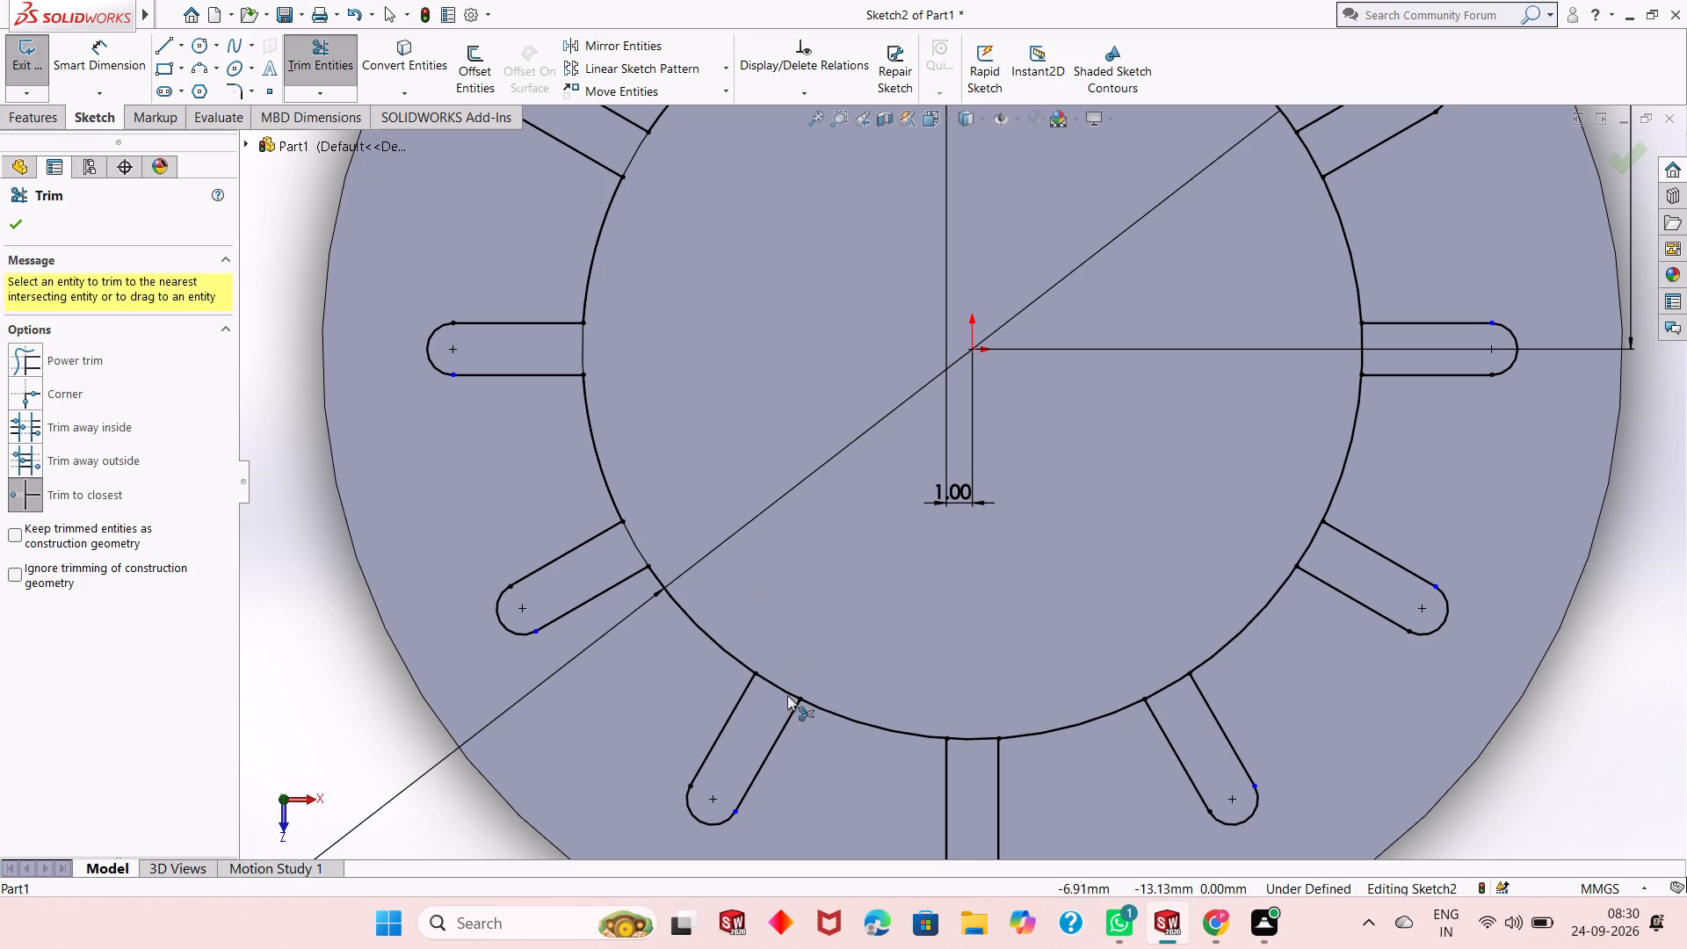
{"action": "left_click", "coordinate": [781, 692]}
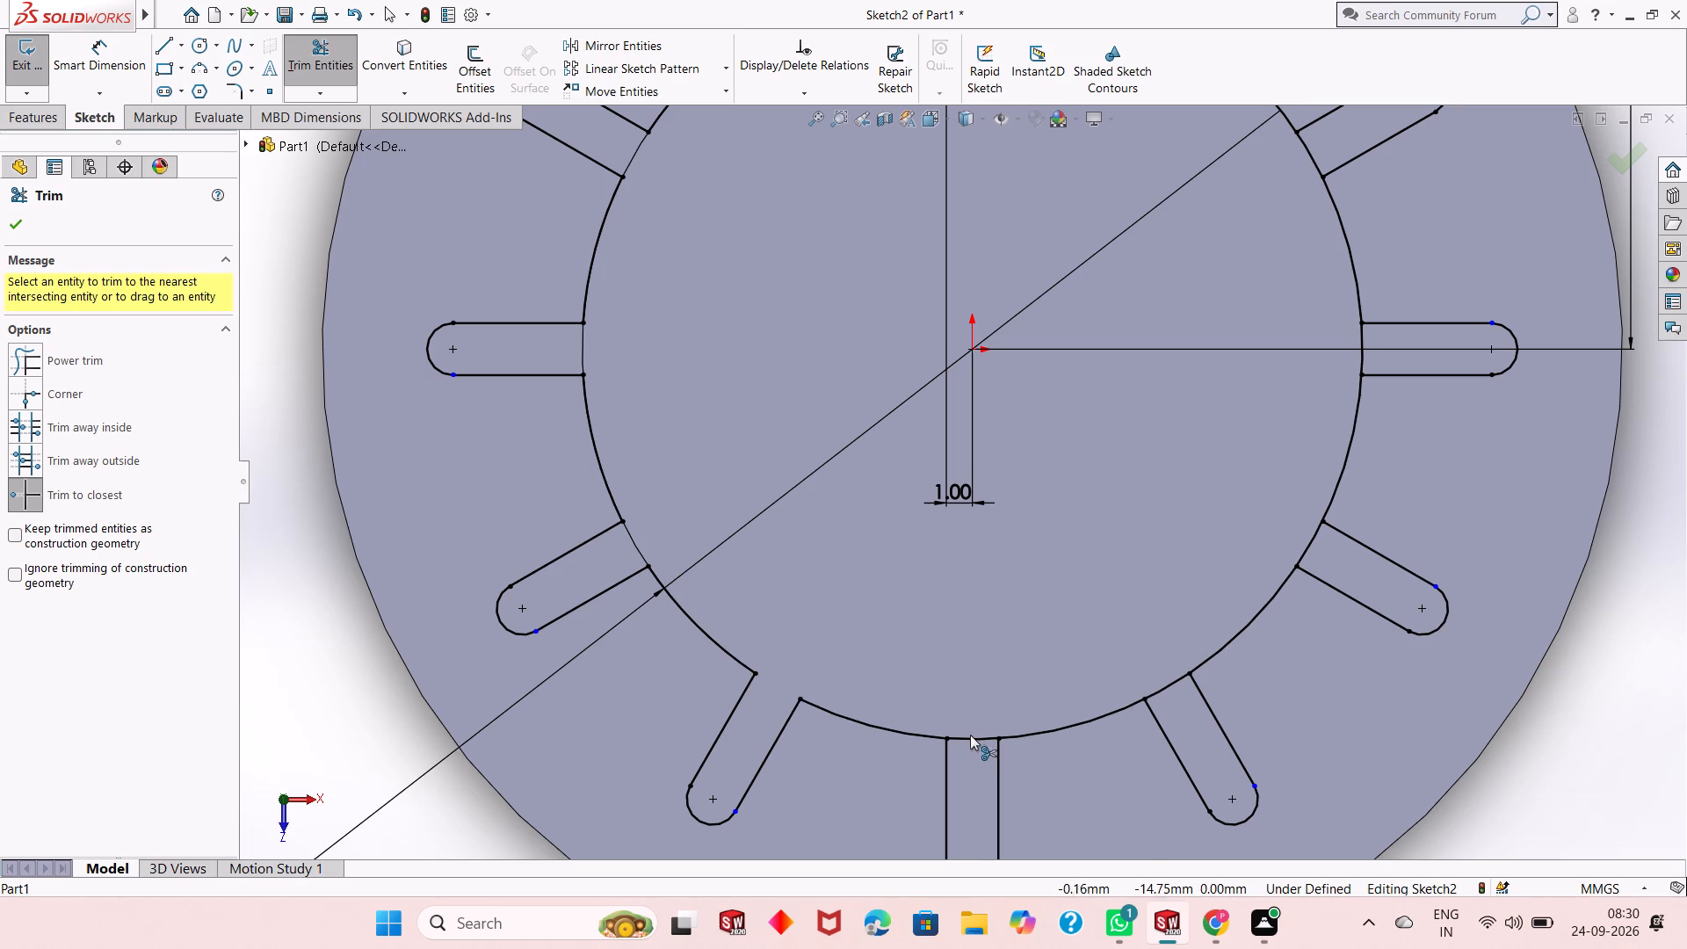
{"action": "left_click", "coordinate": [972, 735]}
{"action": "left_click", "coordinate": [1164, 685]}
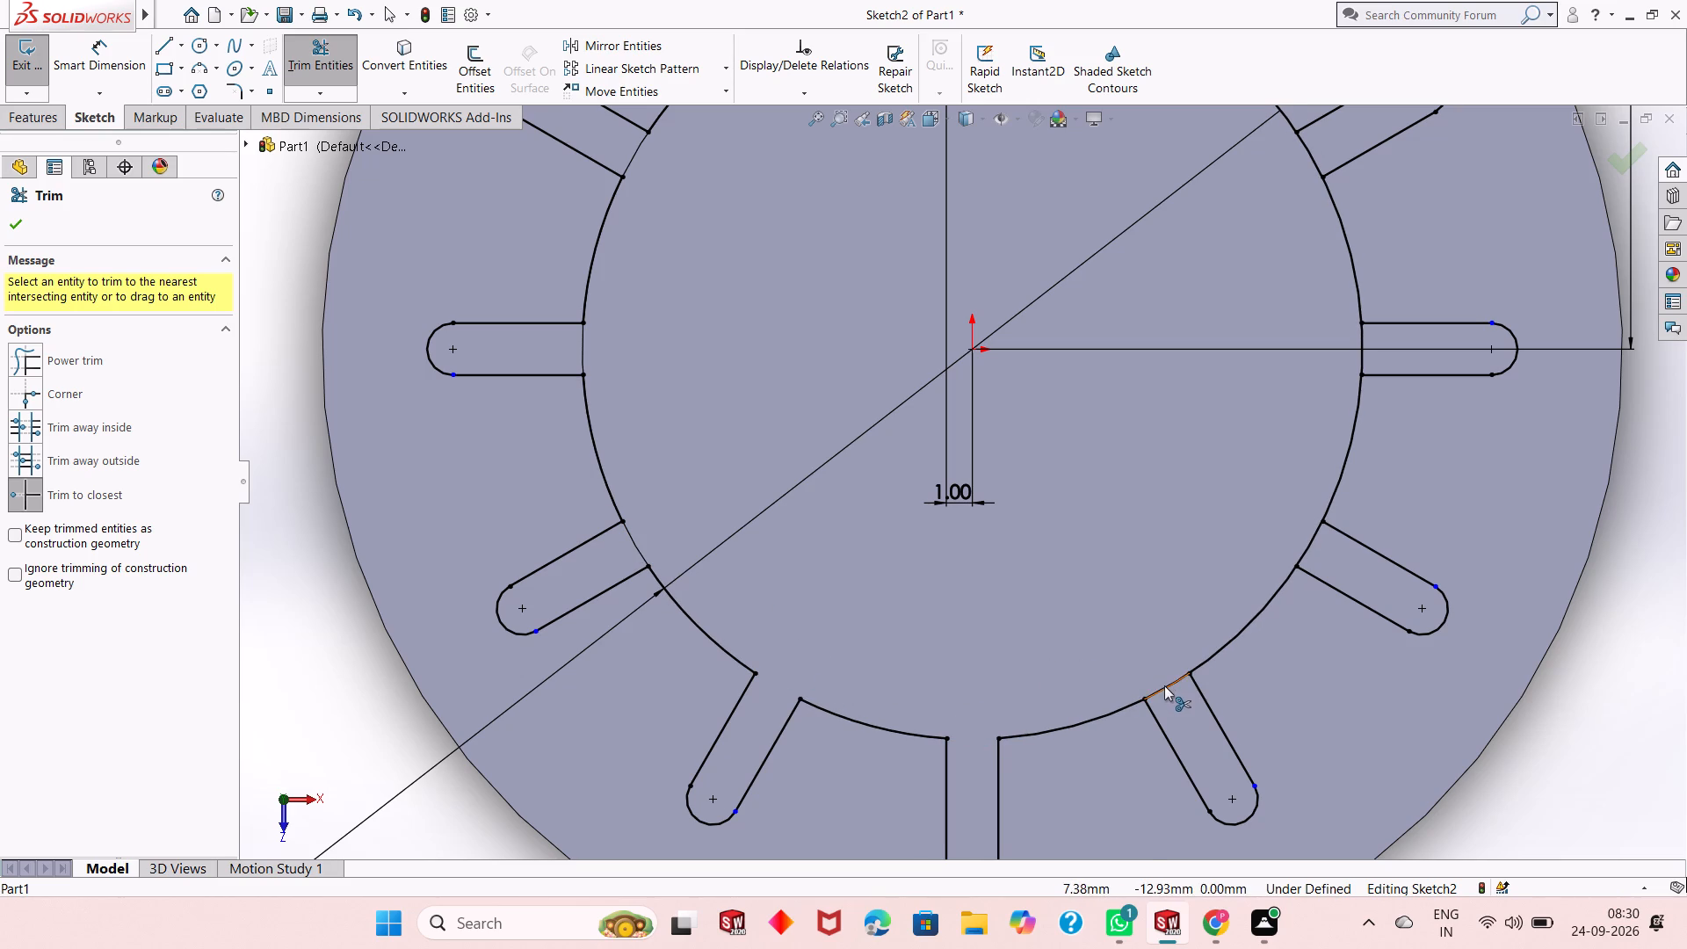
{"action": "left_click", "coordinate": [1306, 553]}
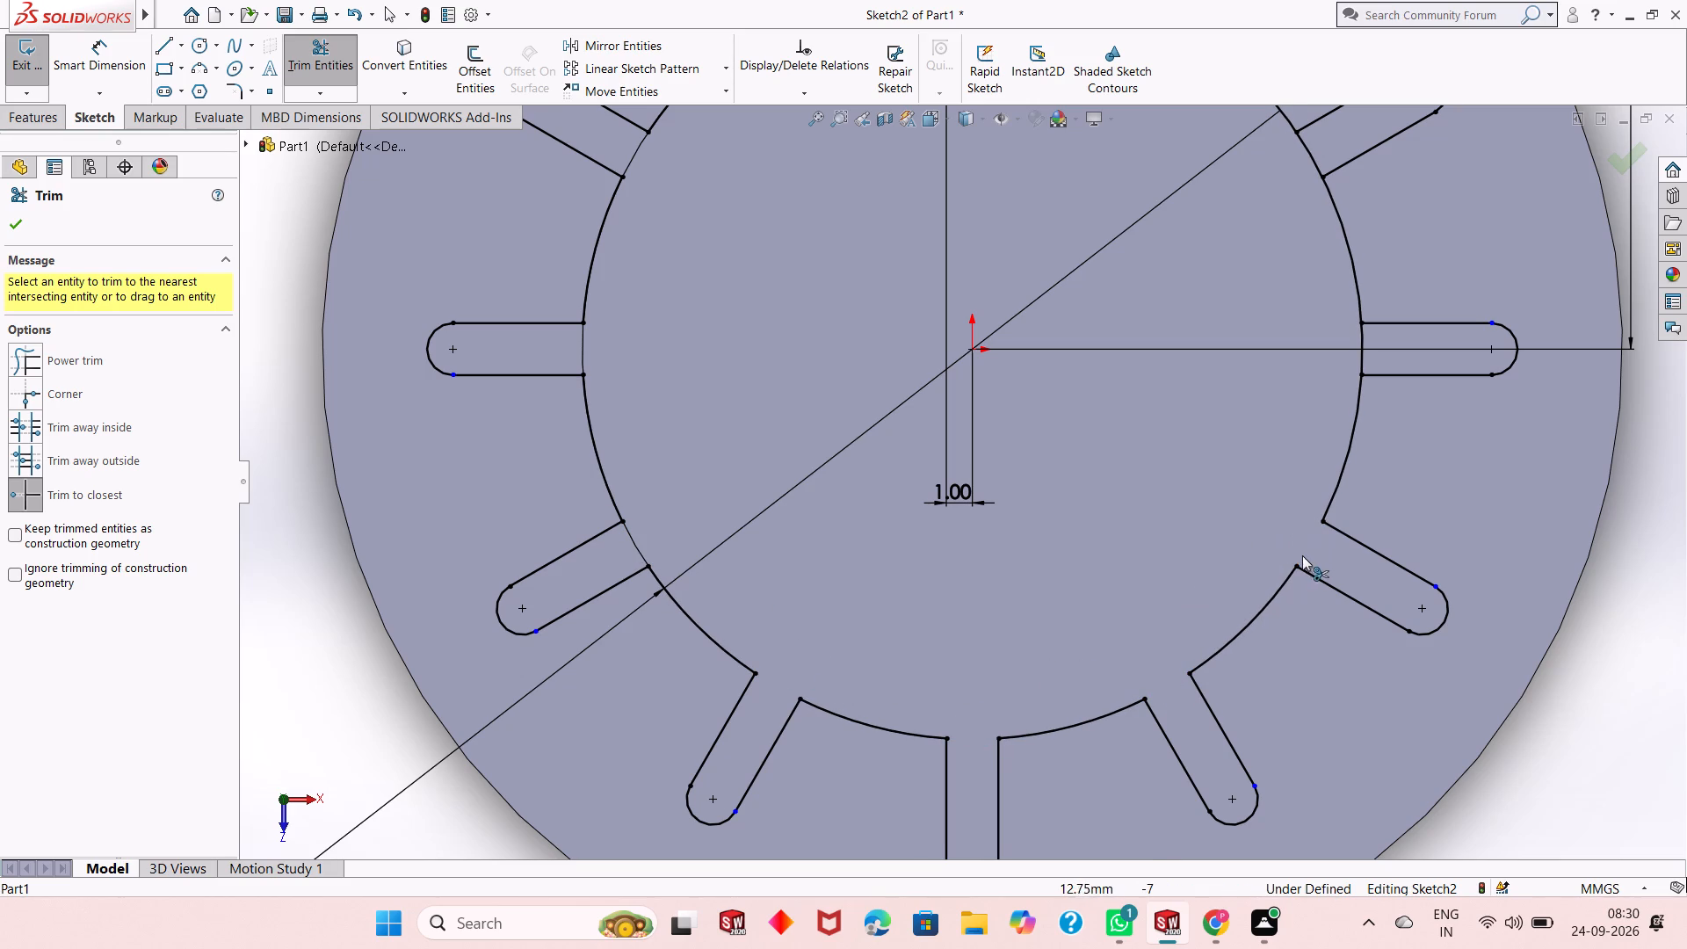
{"action": "left_click", "coordinate": [1365, 356]}
Trim the circle's segments across the mouths of the 2 o'clock and 1 o'clock slots and finish trimming.
{"action": "scroll", "coordinate": [1365, 356], "scroll_direction": "up", "scroll_amount": 3}
{"action": "scroll", "coordinate": [1098, 206], "scroll_direction": "down", "scroll_amount": 2}
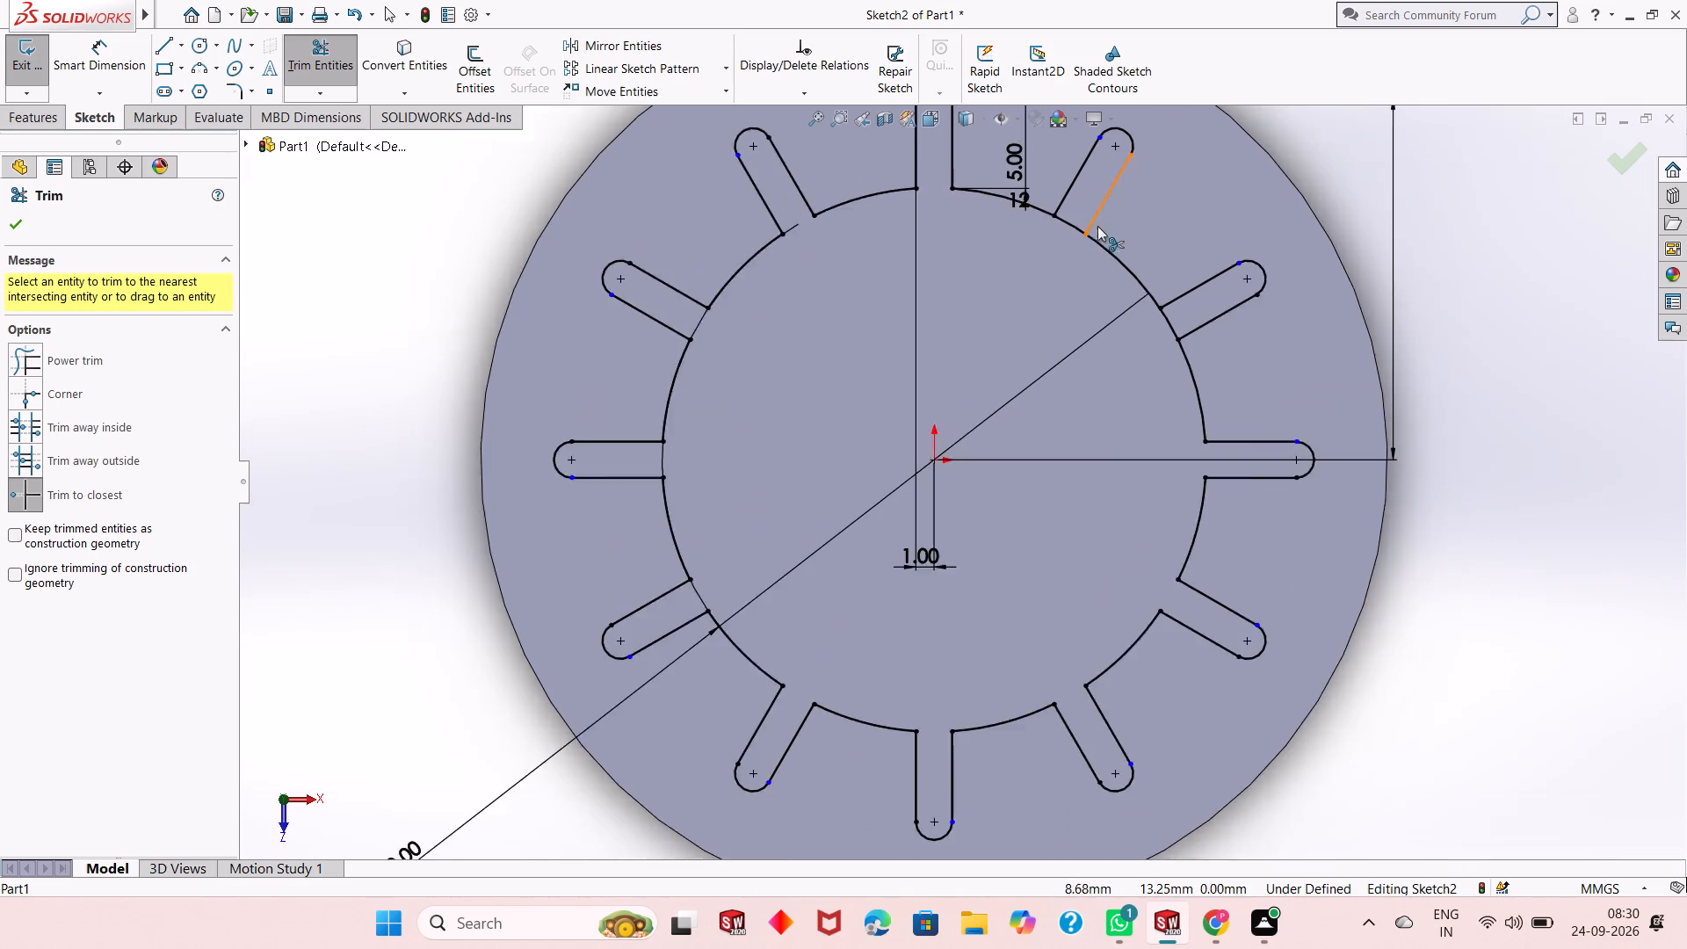
{"action": "scroll", "coordinate": [1097, 226], "scroll_direction": "down", "scroll_amount": 1}
{"action": "scroll", "coordinate": [973, 141], "scroll_direction": "down", "scroll_amount": 2}
{"action": "left_click", "coordinate": [1275, 542]}
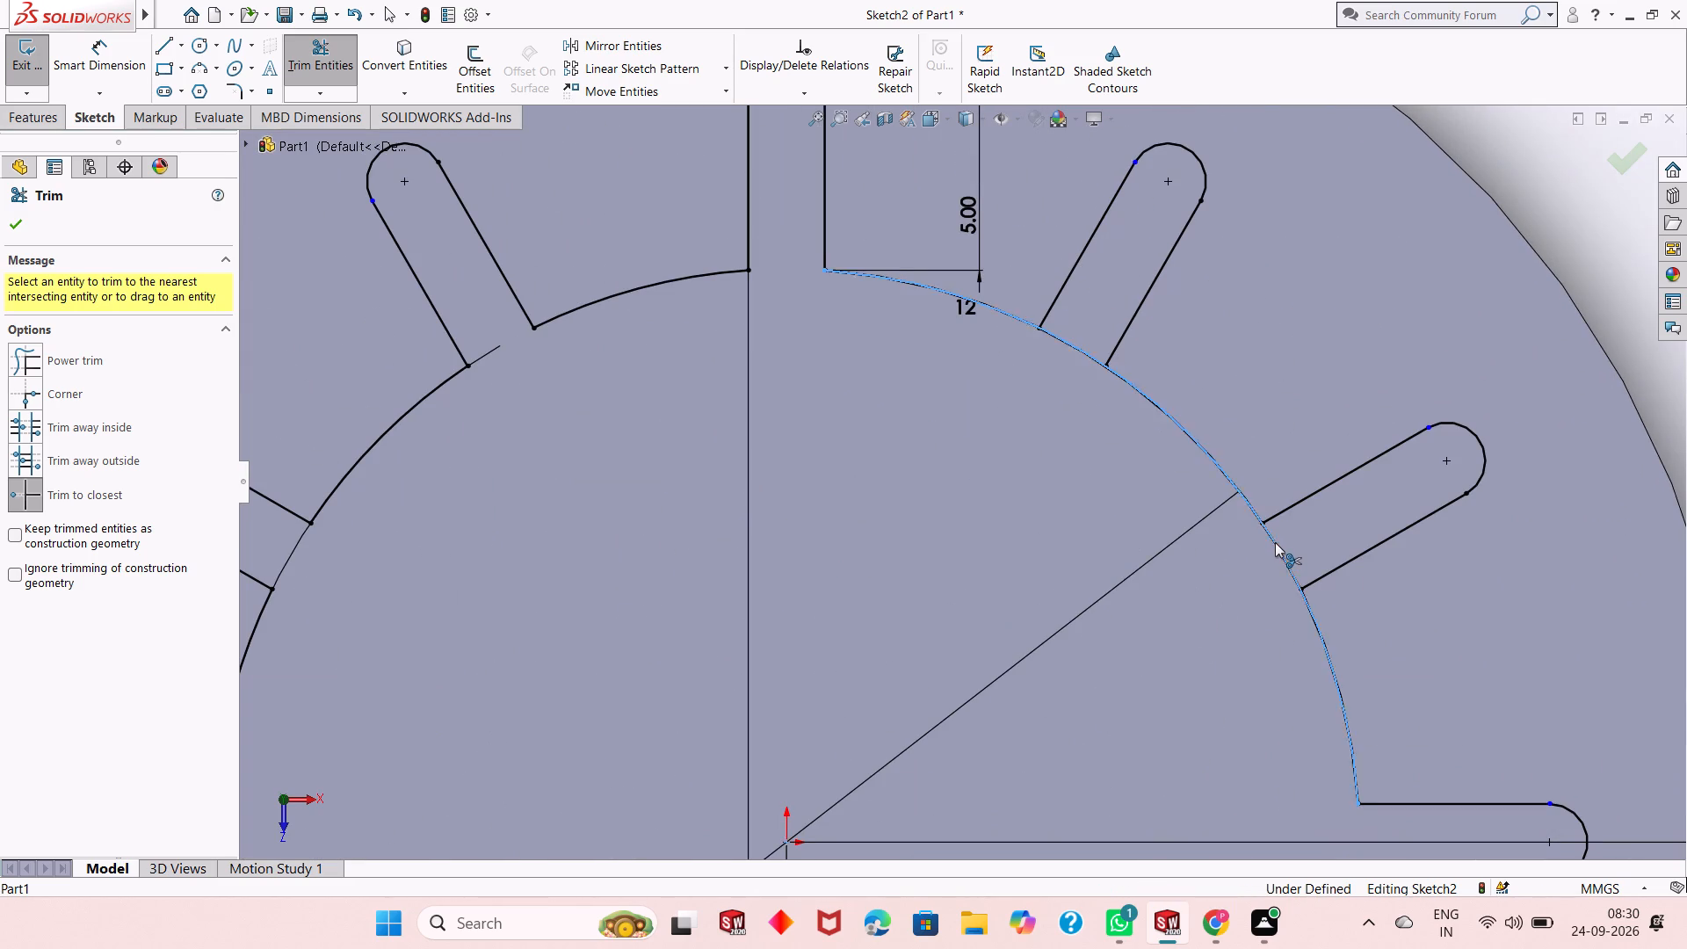
{"action": "left_click", "coordinate": [1063, 341]}
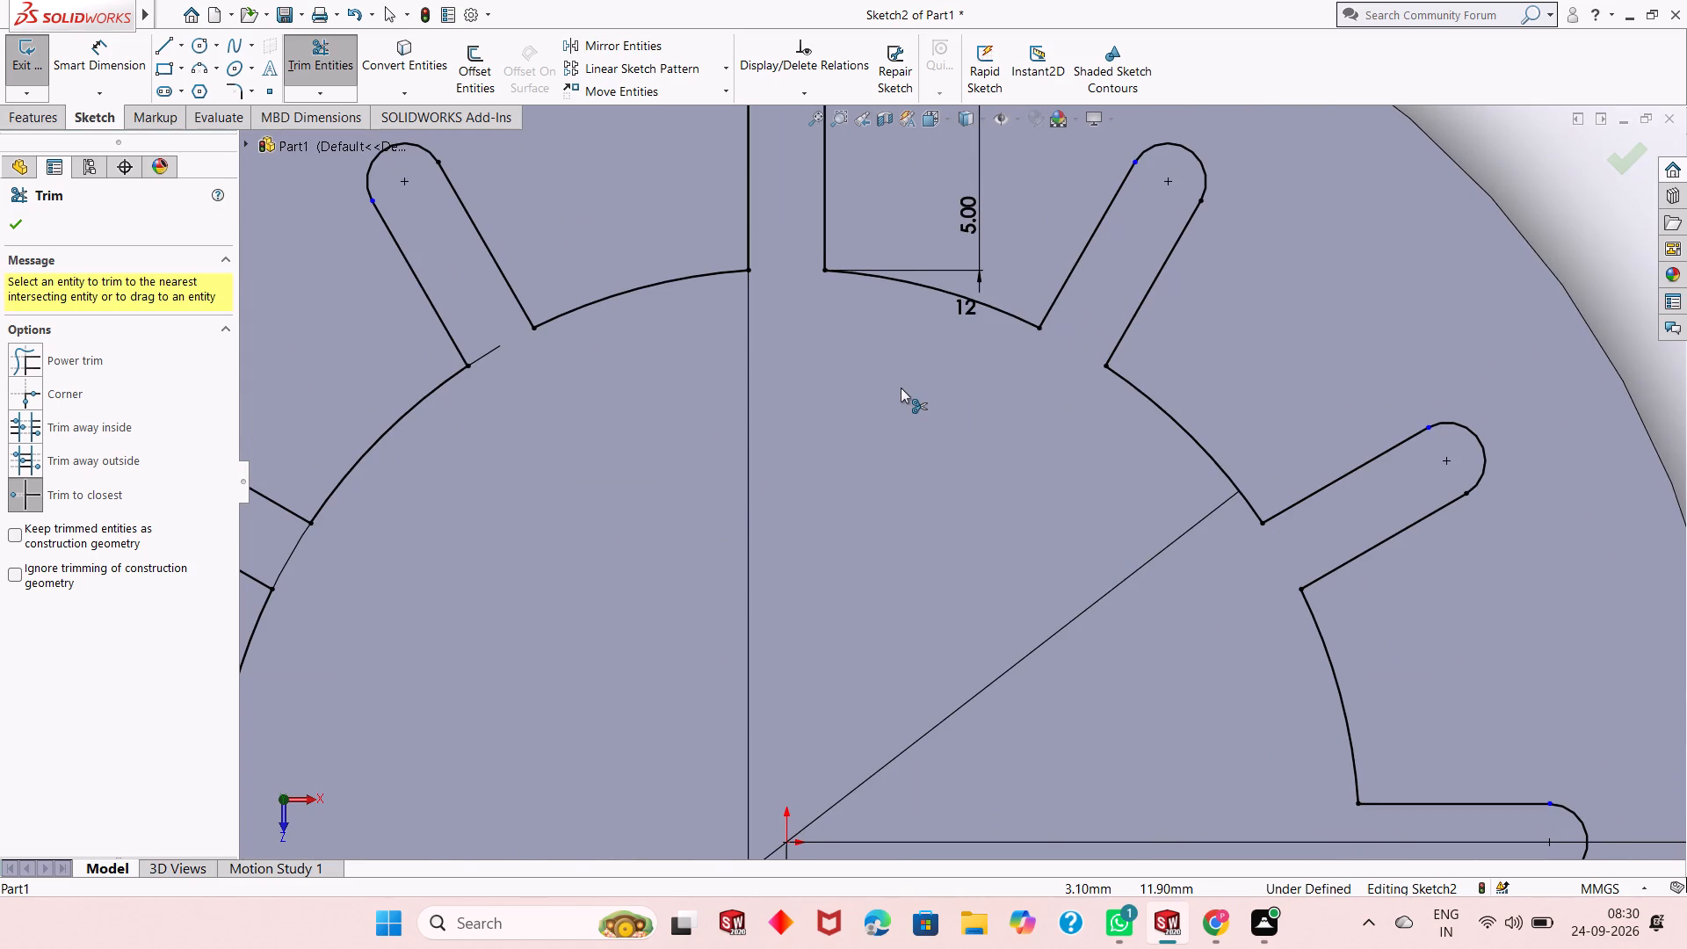
{"action": "scroll", "coordinate": [897, 389], "scroll_direction": "up", "scroll_amount": 3}
{"action": "scroll", "coordinate": [800, 442], "scroll_direction": "up", "scroll_amount": 4}
{"action": "scroll", "coordinate": [858, 611], "scroll_direction": "down", "scroll_amount": 2}
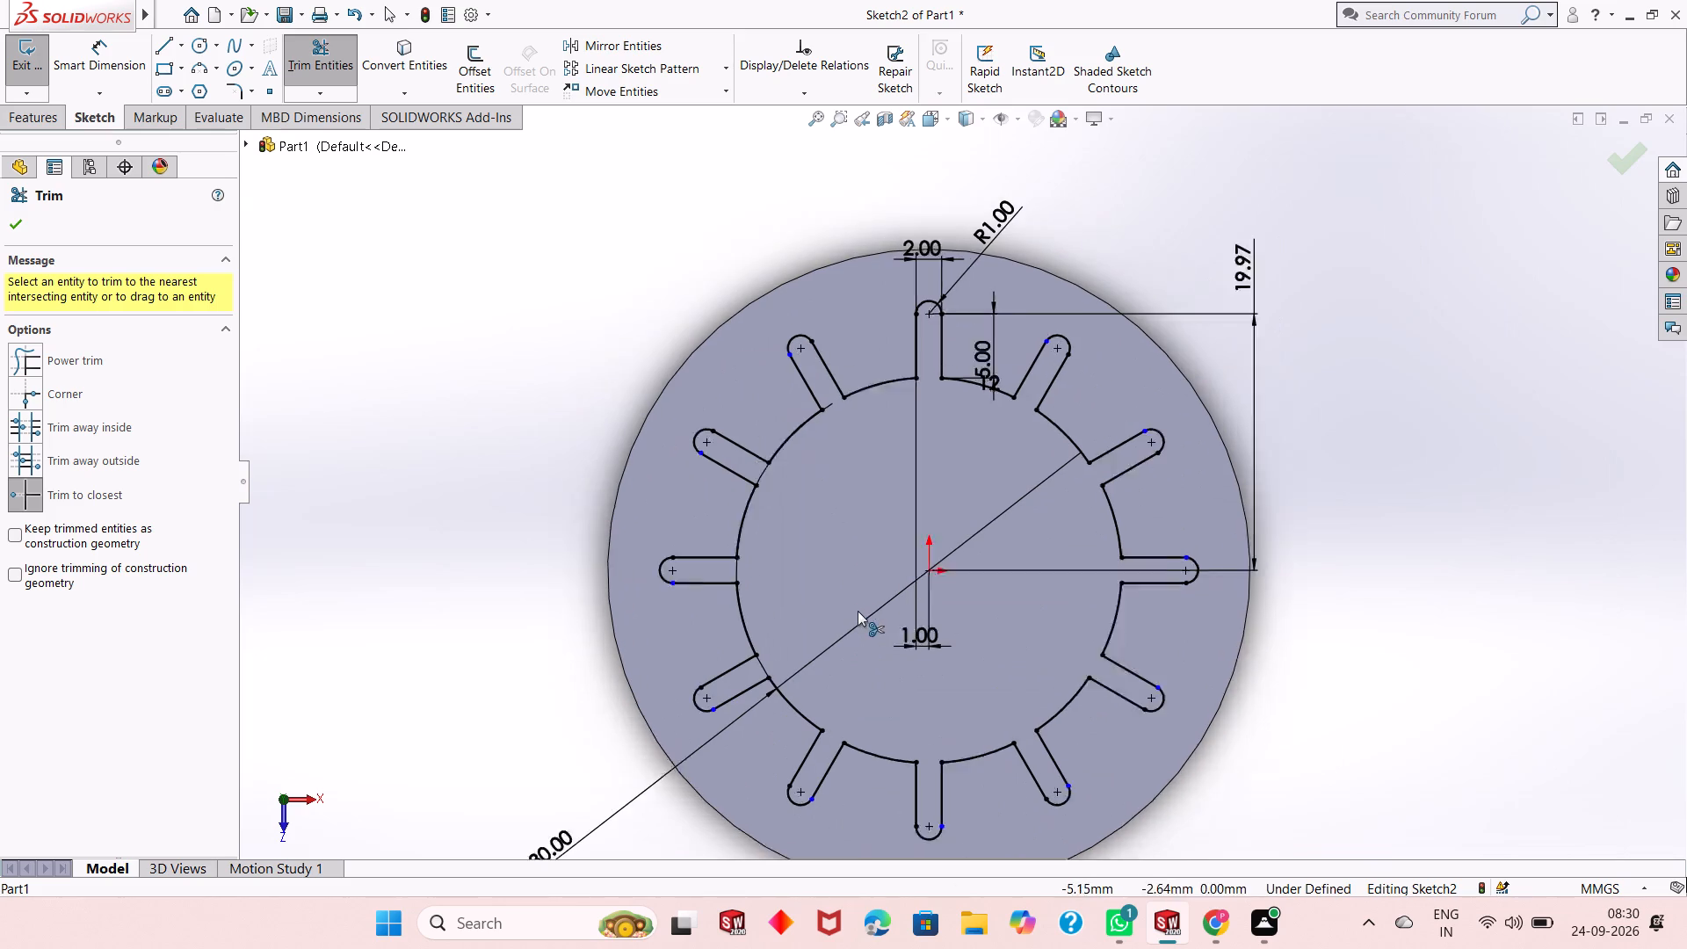
{"action": "scroll", "coordinate": [1027, 590], "scroll_direction": "up", "scroll_amount": 2}
{"action": "scroll", "coordinate": [1026, 574], "scroll_direction": "down", "scroll_amount": 1}
{"action": "right_click", "coordinate": [1354, 386]}
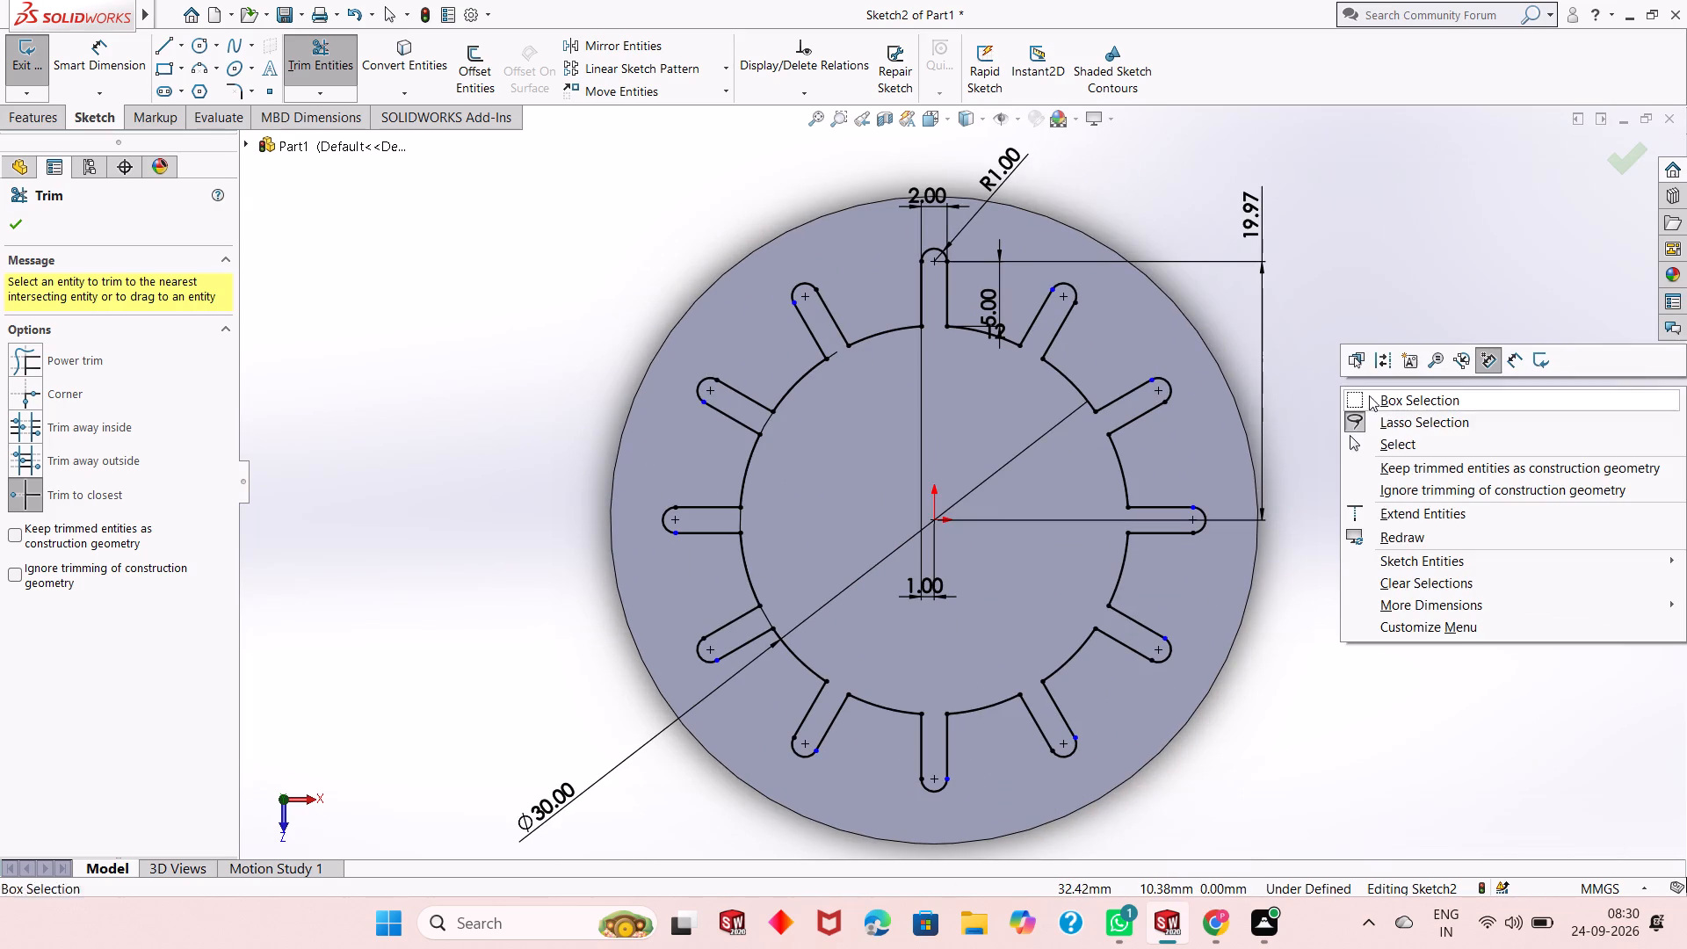
{"action": "left_click", "coordinate": [1404, 436]}
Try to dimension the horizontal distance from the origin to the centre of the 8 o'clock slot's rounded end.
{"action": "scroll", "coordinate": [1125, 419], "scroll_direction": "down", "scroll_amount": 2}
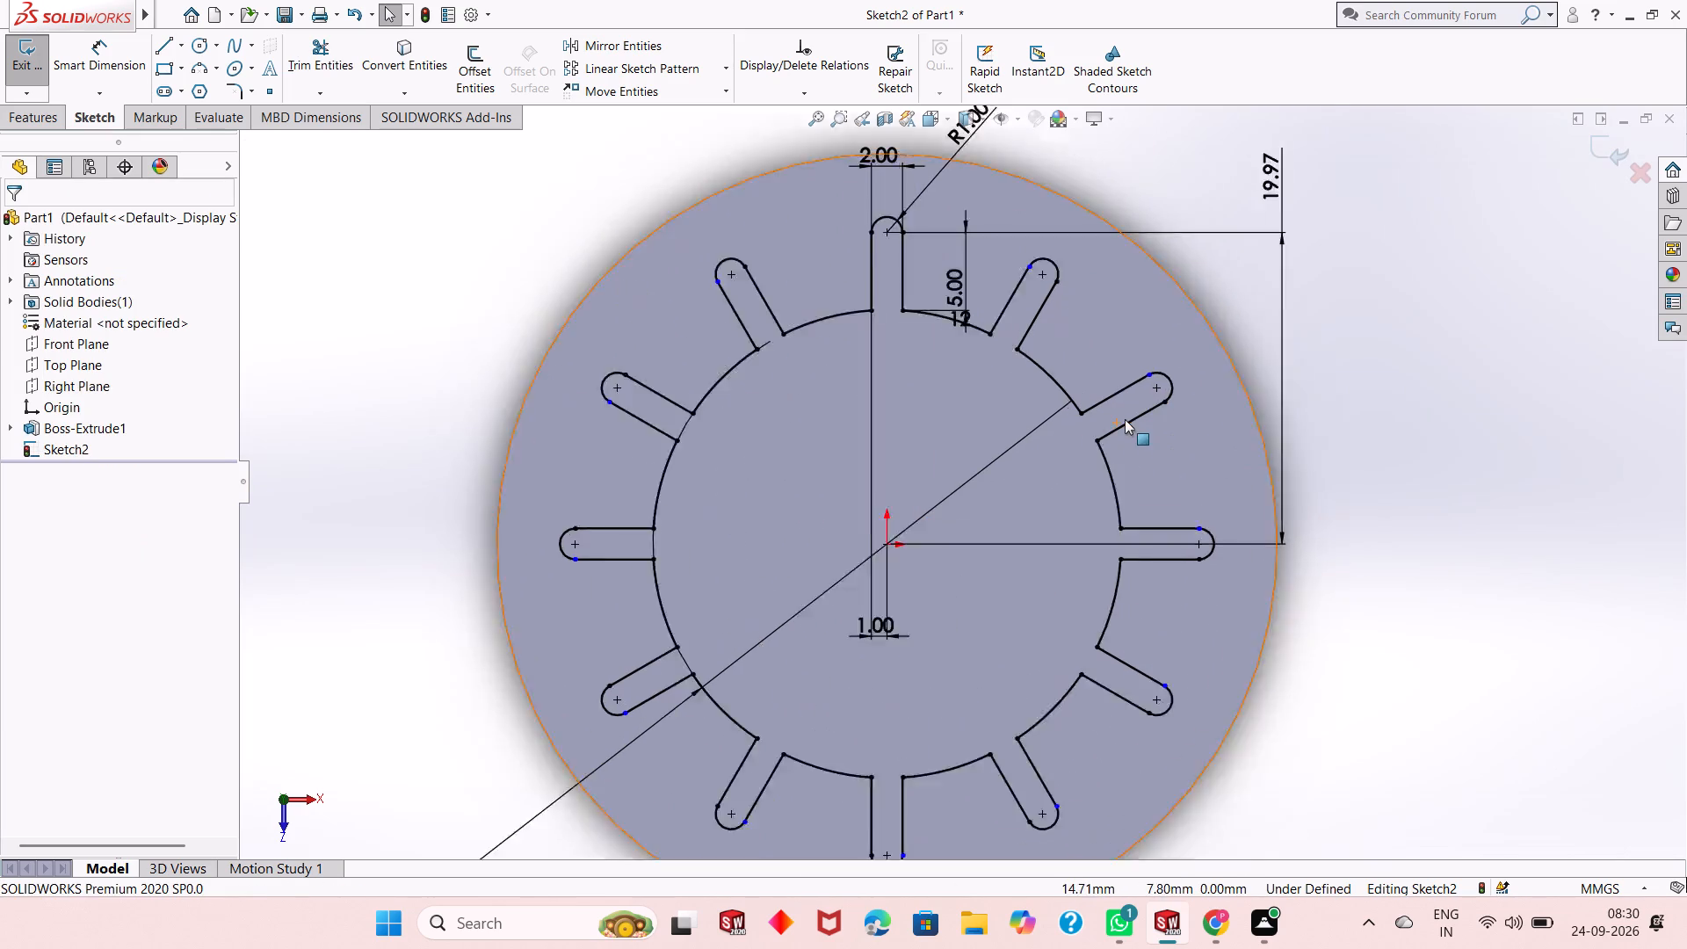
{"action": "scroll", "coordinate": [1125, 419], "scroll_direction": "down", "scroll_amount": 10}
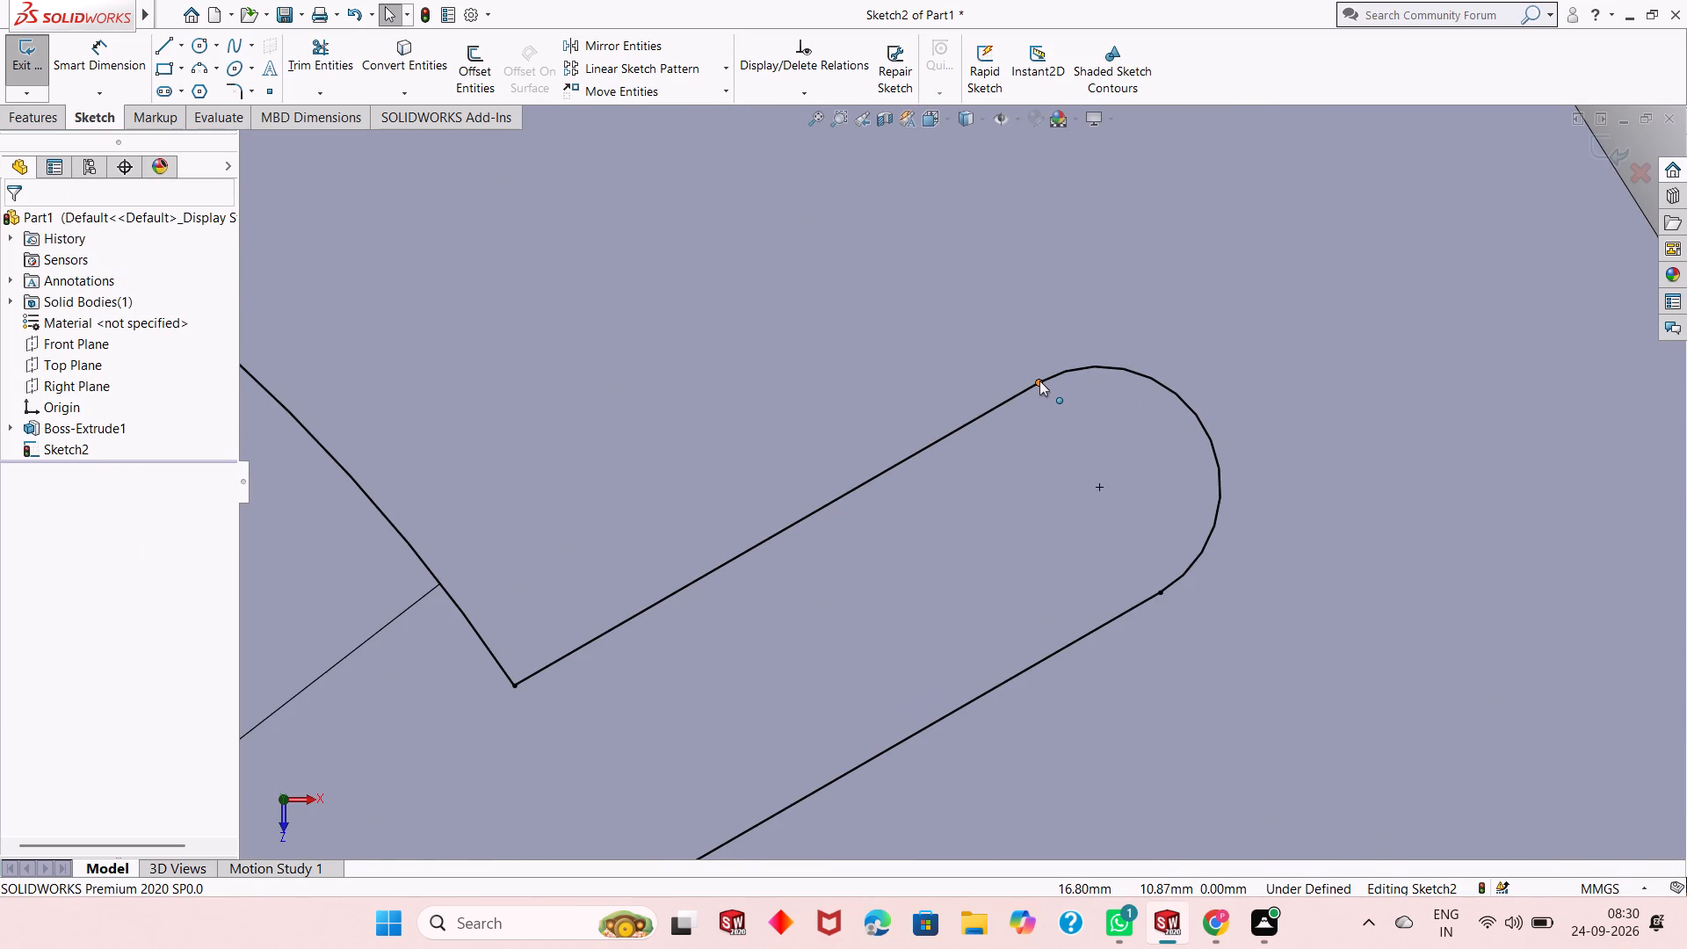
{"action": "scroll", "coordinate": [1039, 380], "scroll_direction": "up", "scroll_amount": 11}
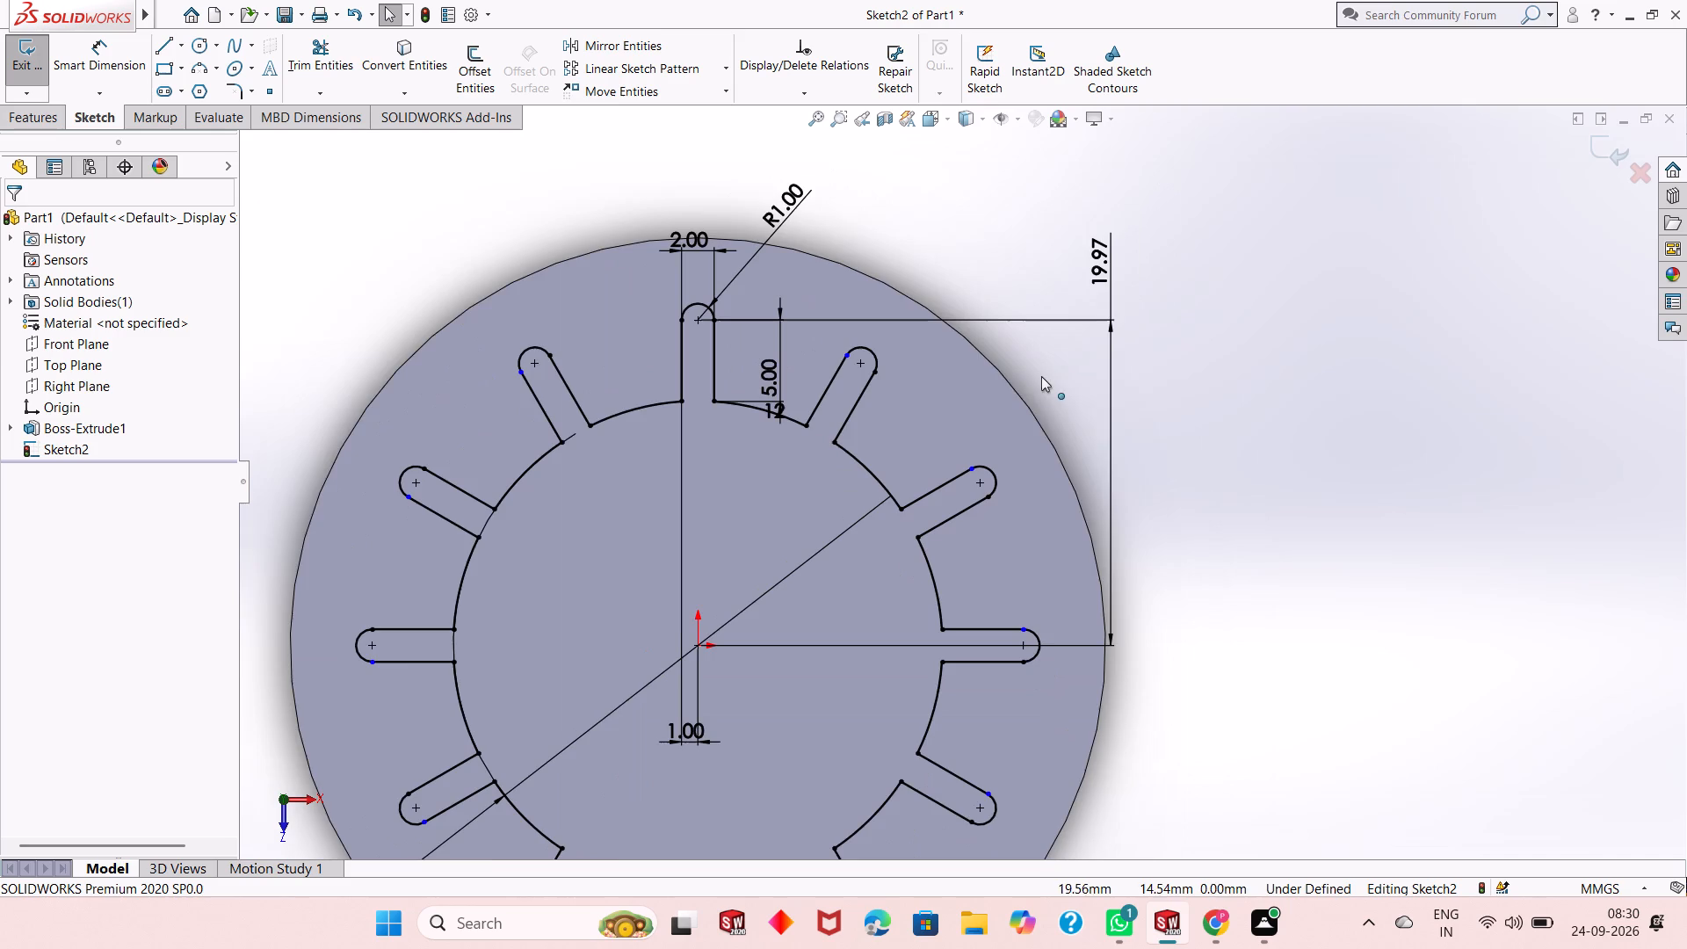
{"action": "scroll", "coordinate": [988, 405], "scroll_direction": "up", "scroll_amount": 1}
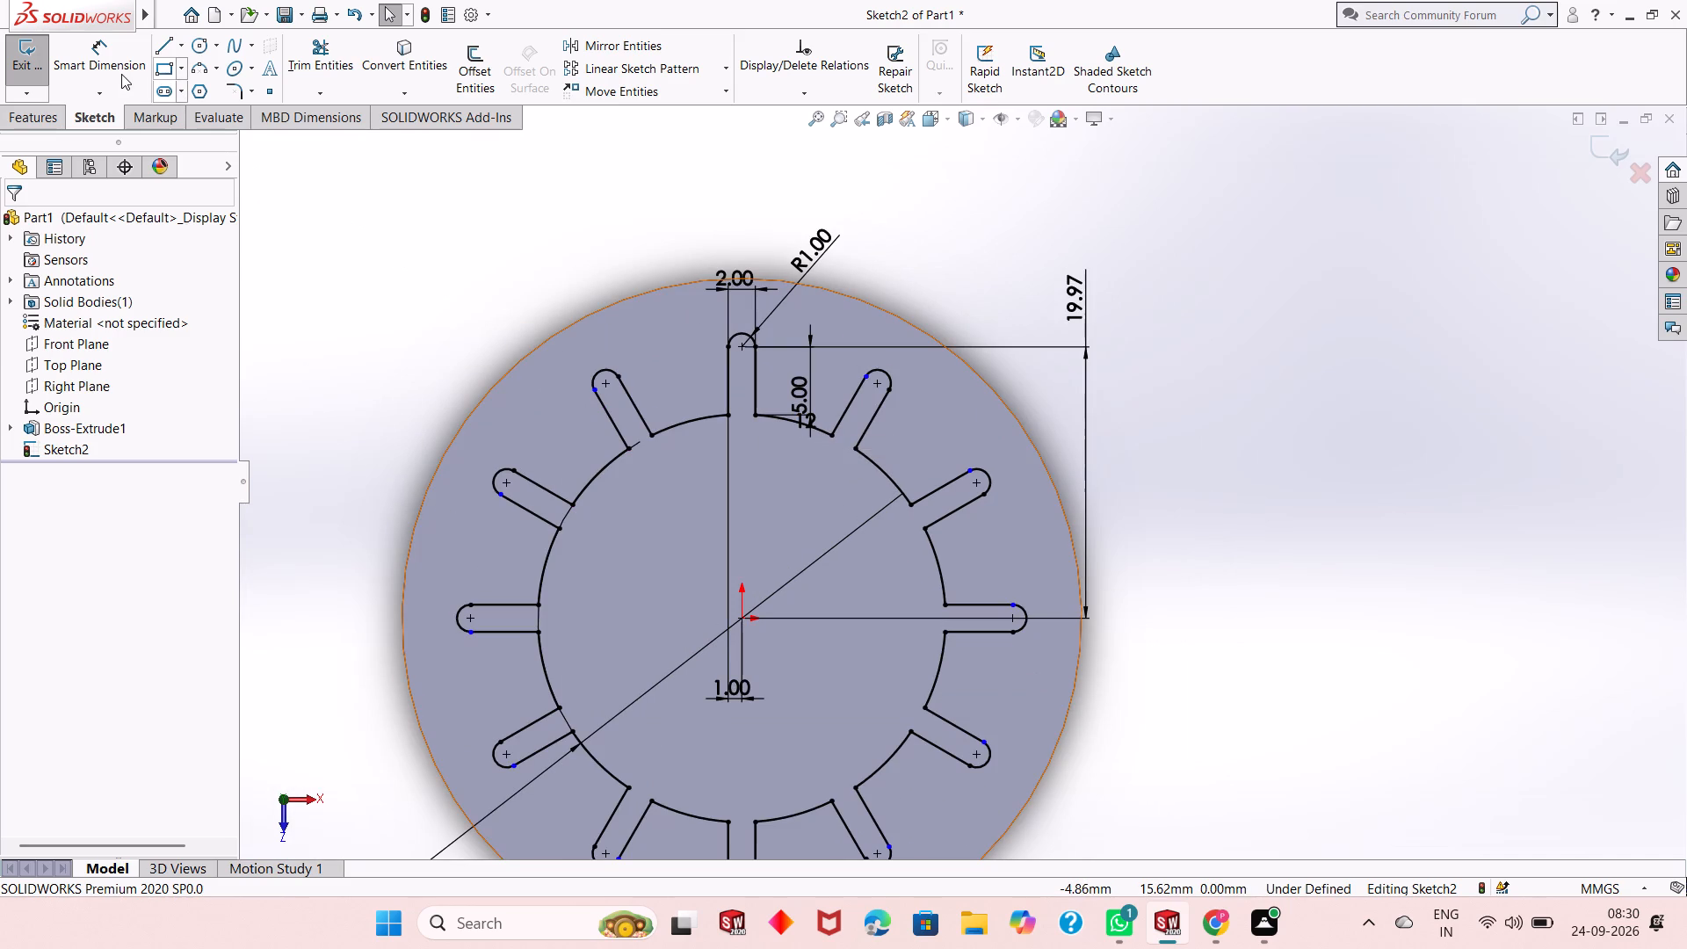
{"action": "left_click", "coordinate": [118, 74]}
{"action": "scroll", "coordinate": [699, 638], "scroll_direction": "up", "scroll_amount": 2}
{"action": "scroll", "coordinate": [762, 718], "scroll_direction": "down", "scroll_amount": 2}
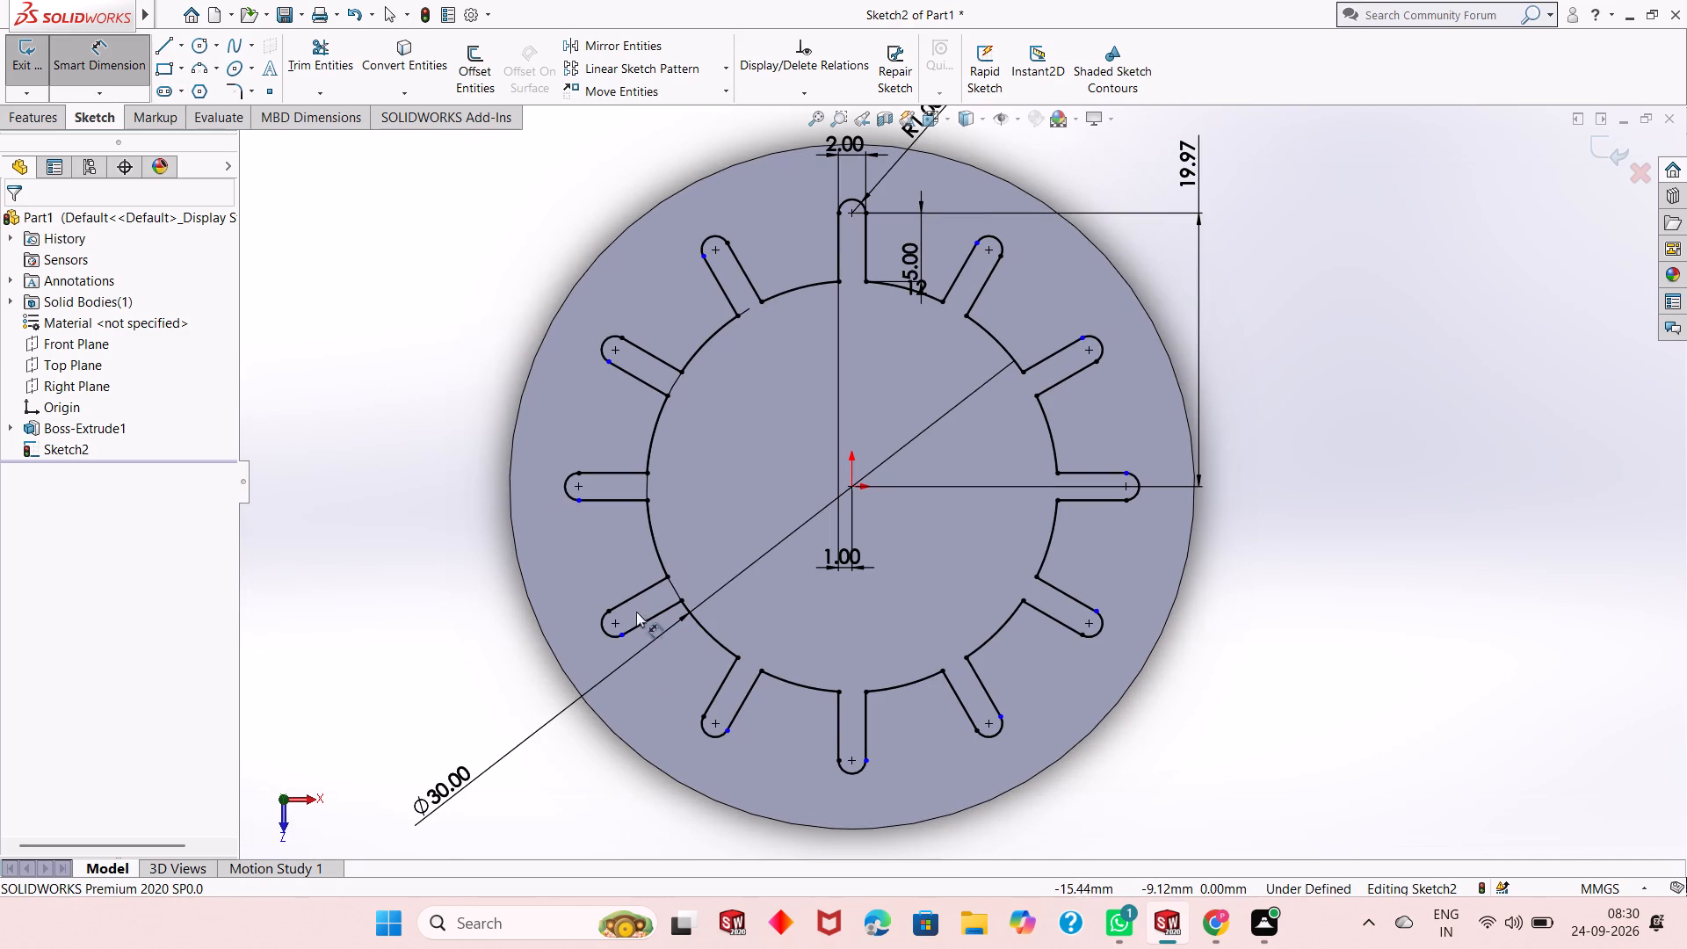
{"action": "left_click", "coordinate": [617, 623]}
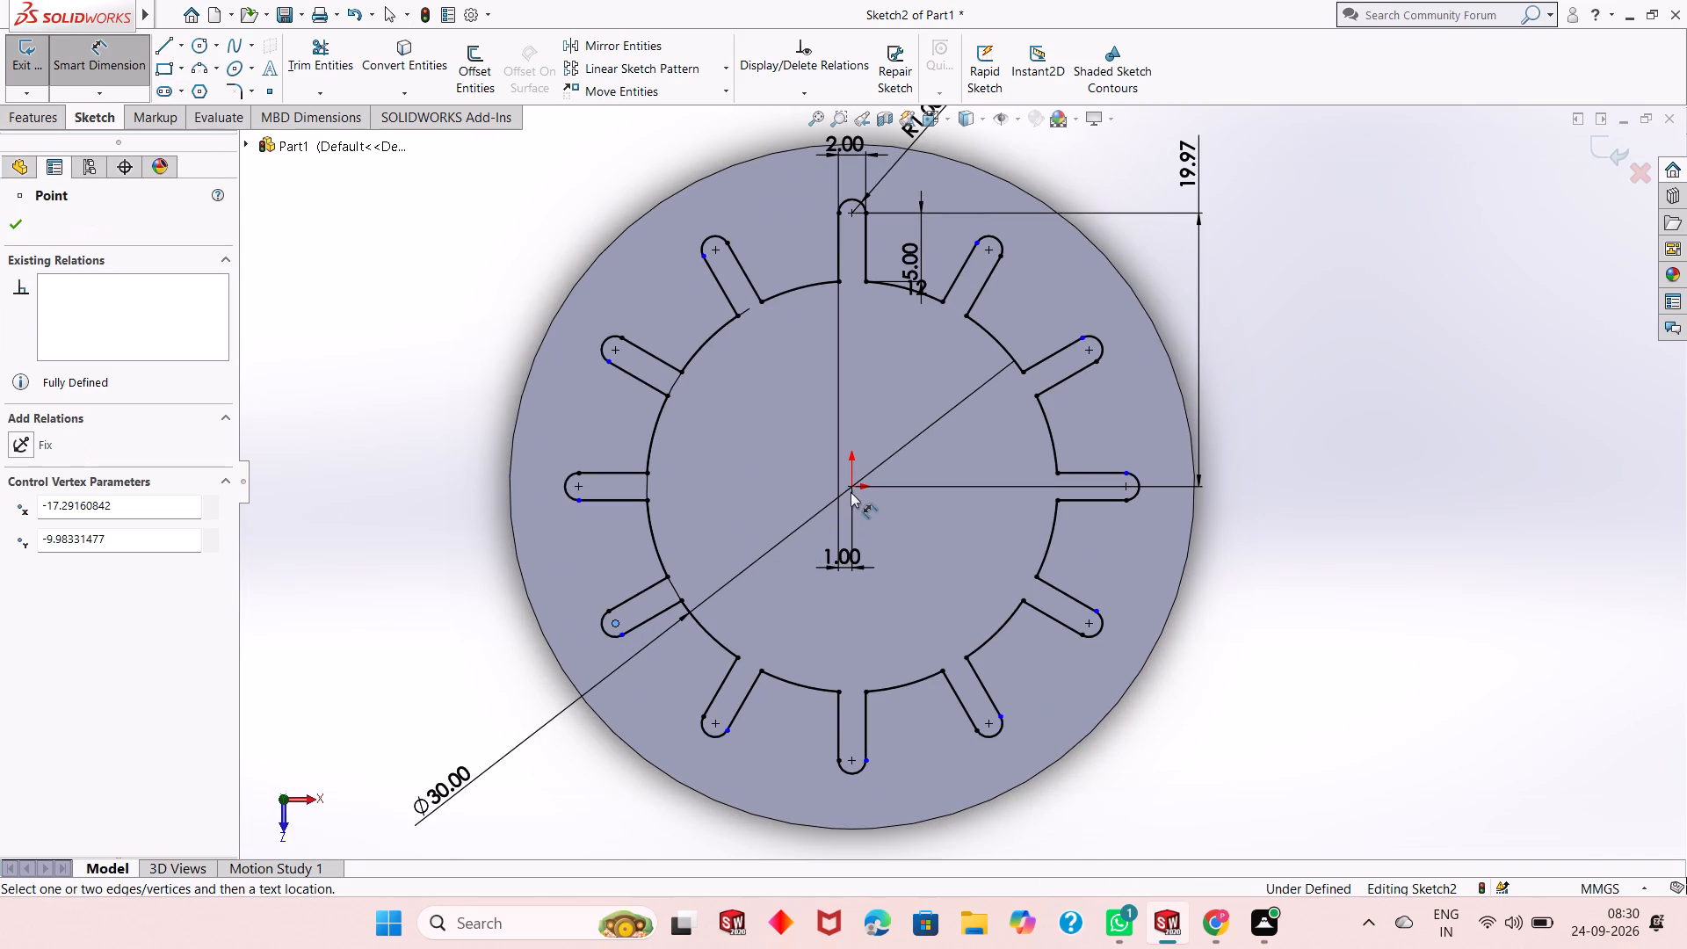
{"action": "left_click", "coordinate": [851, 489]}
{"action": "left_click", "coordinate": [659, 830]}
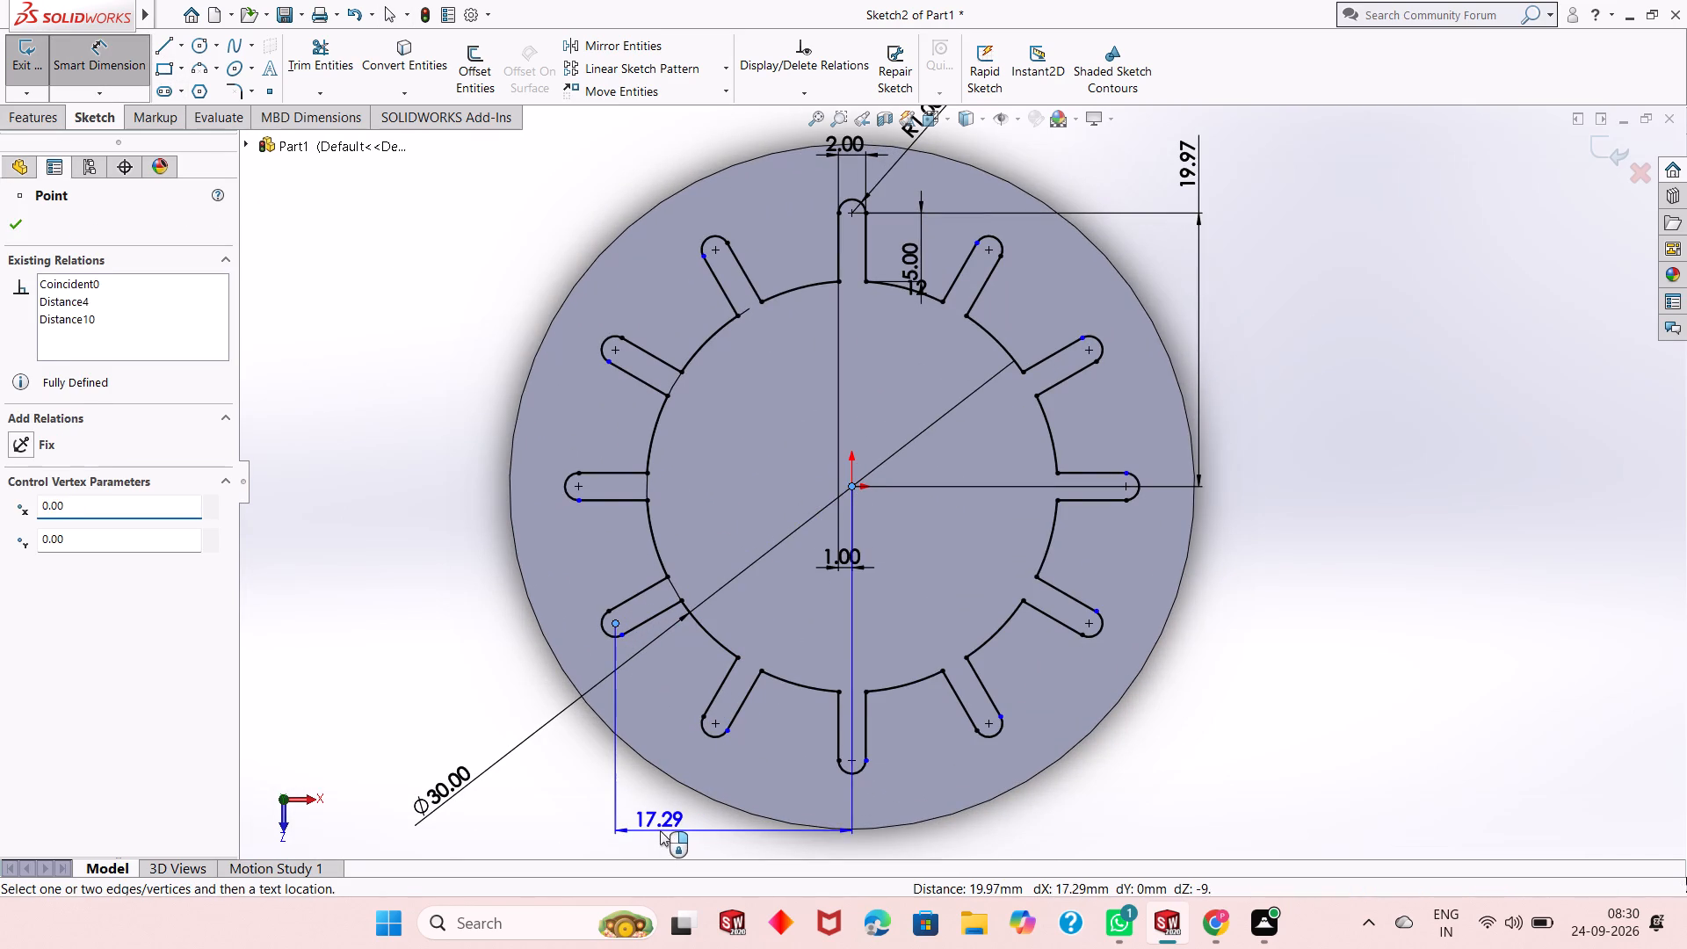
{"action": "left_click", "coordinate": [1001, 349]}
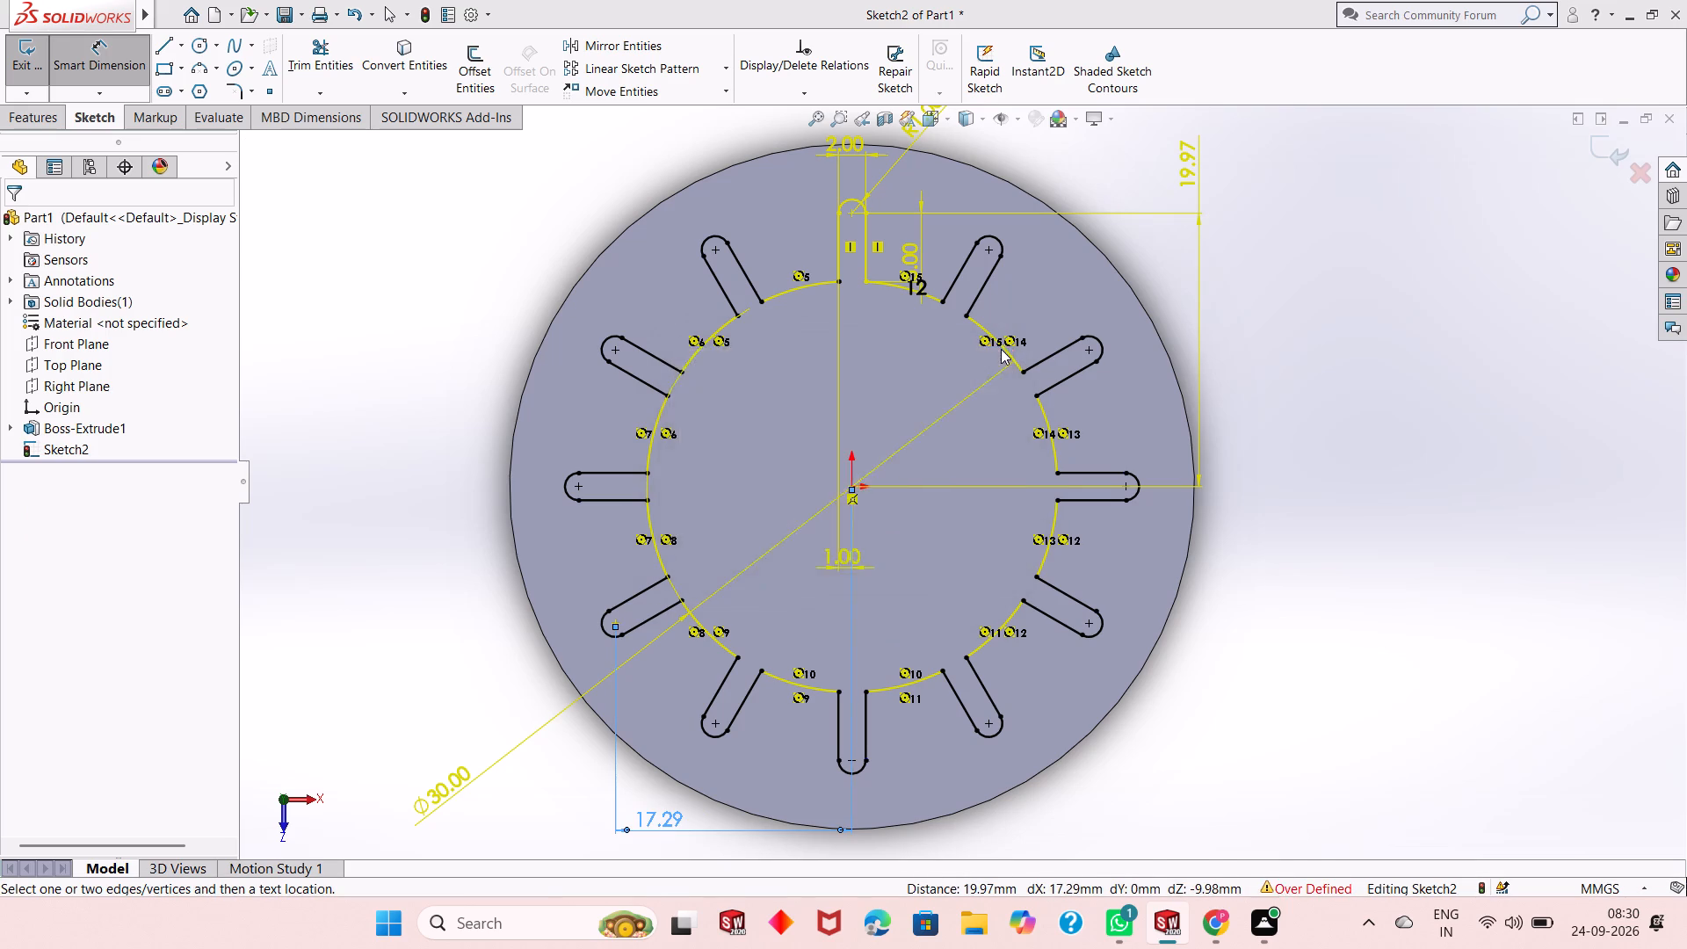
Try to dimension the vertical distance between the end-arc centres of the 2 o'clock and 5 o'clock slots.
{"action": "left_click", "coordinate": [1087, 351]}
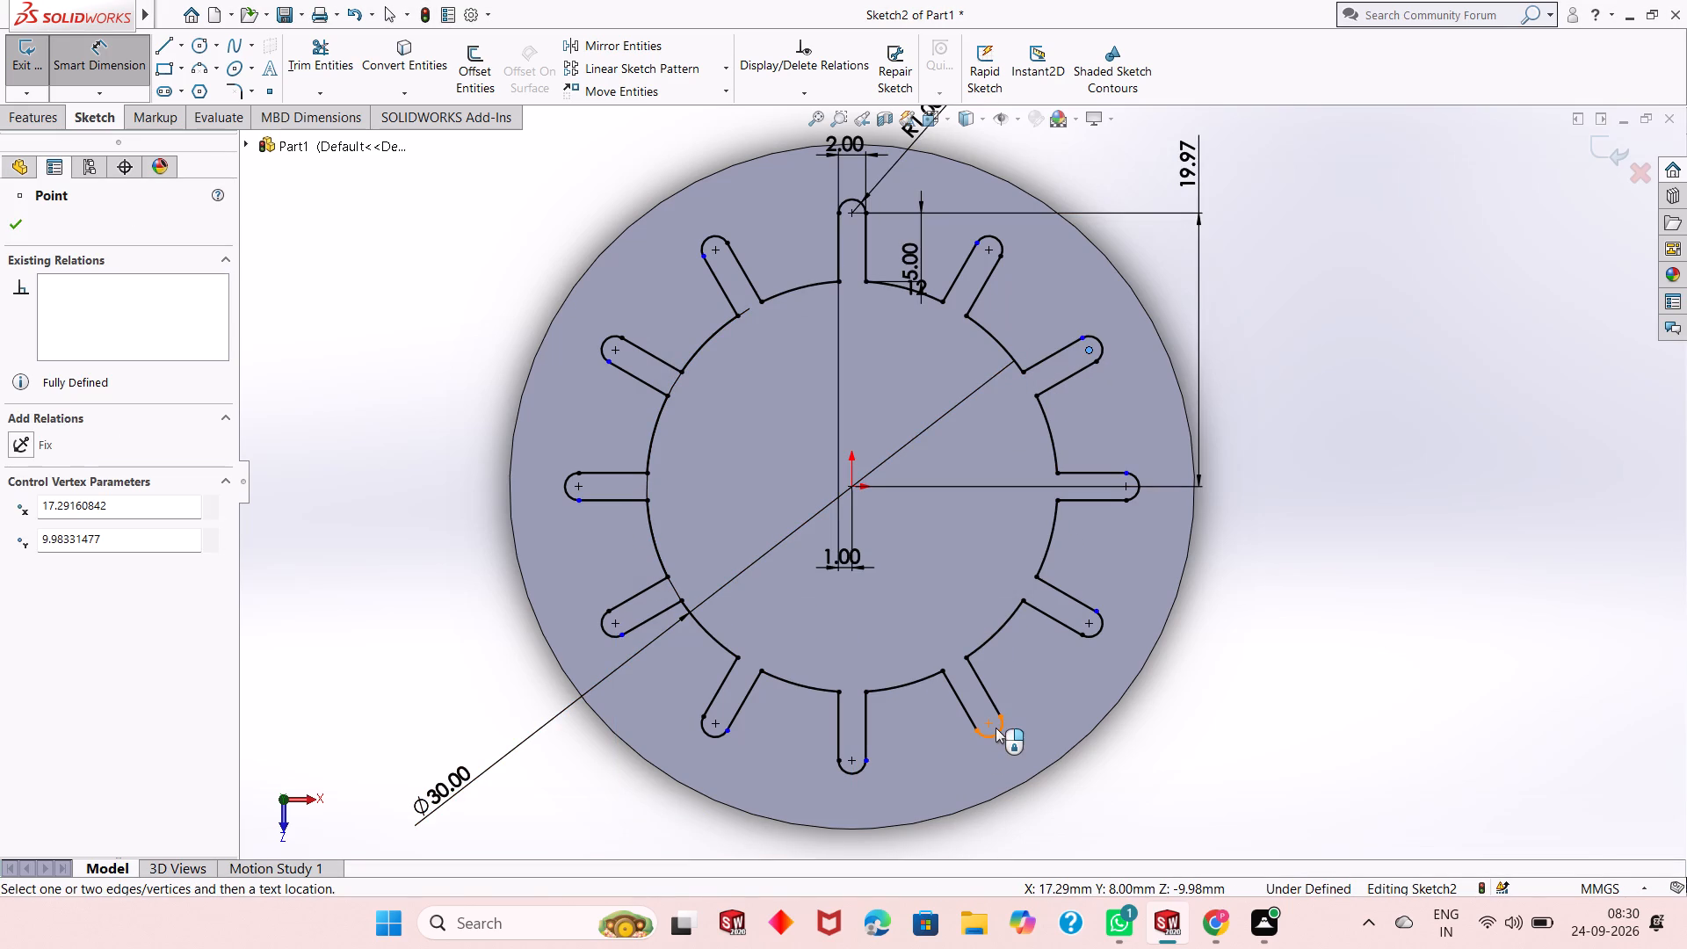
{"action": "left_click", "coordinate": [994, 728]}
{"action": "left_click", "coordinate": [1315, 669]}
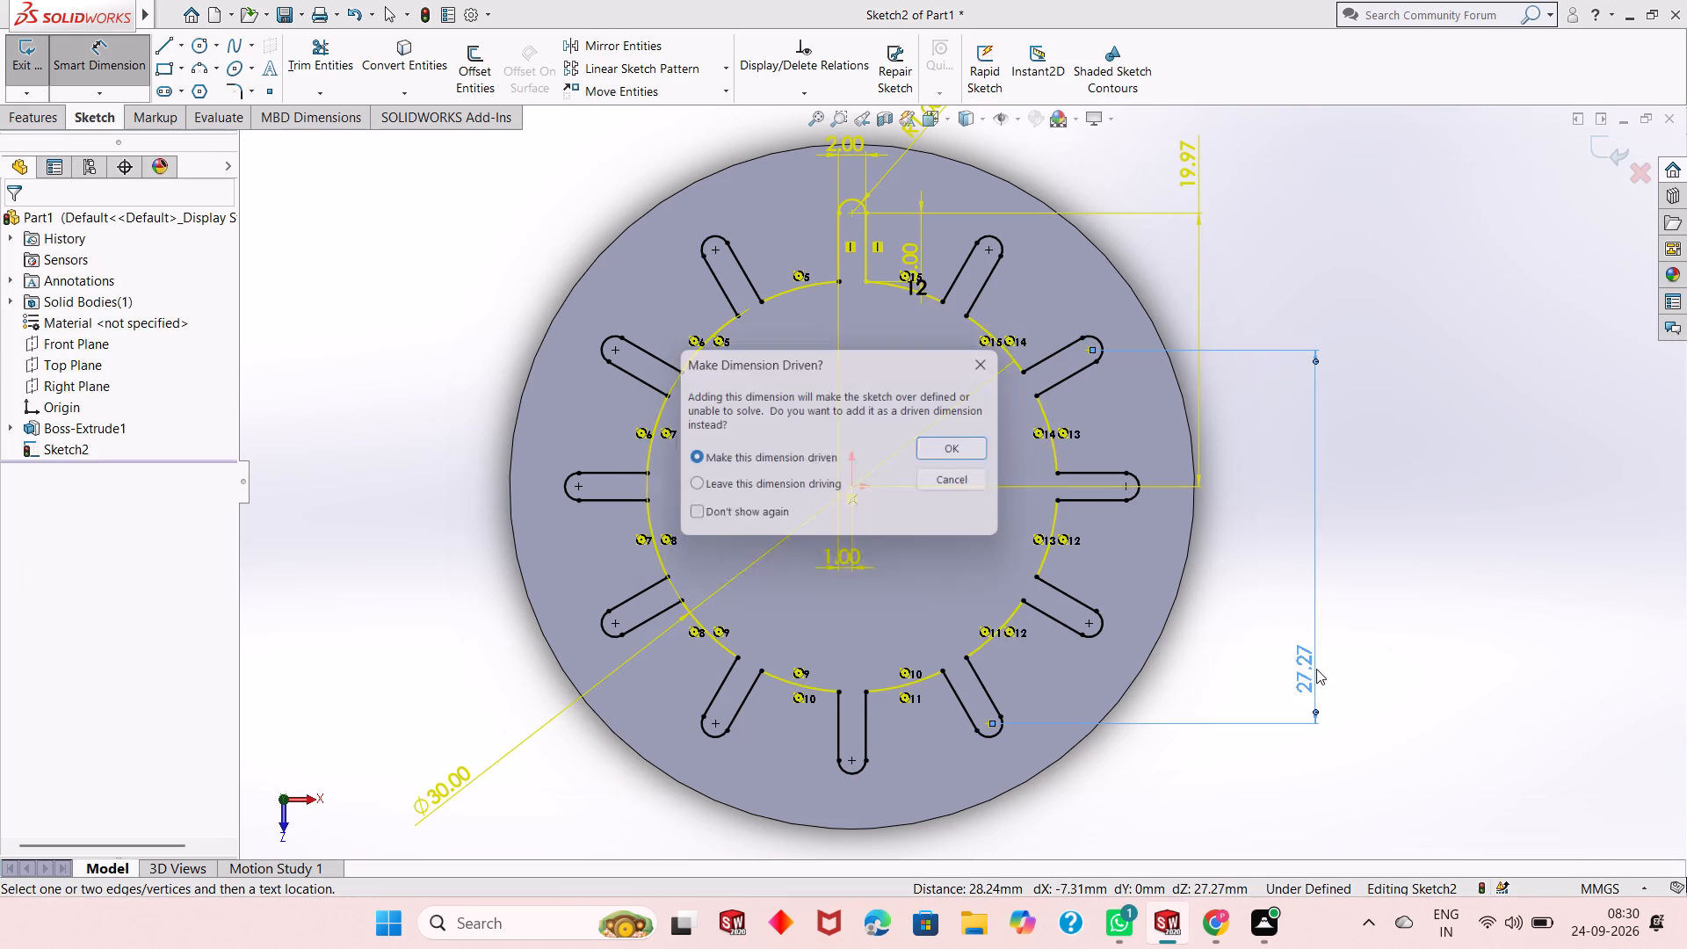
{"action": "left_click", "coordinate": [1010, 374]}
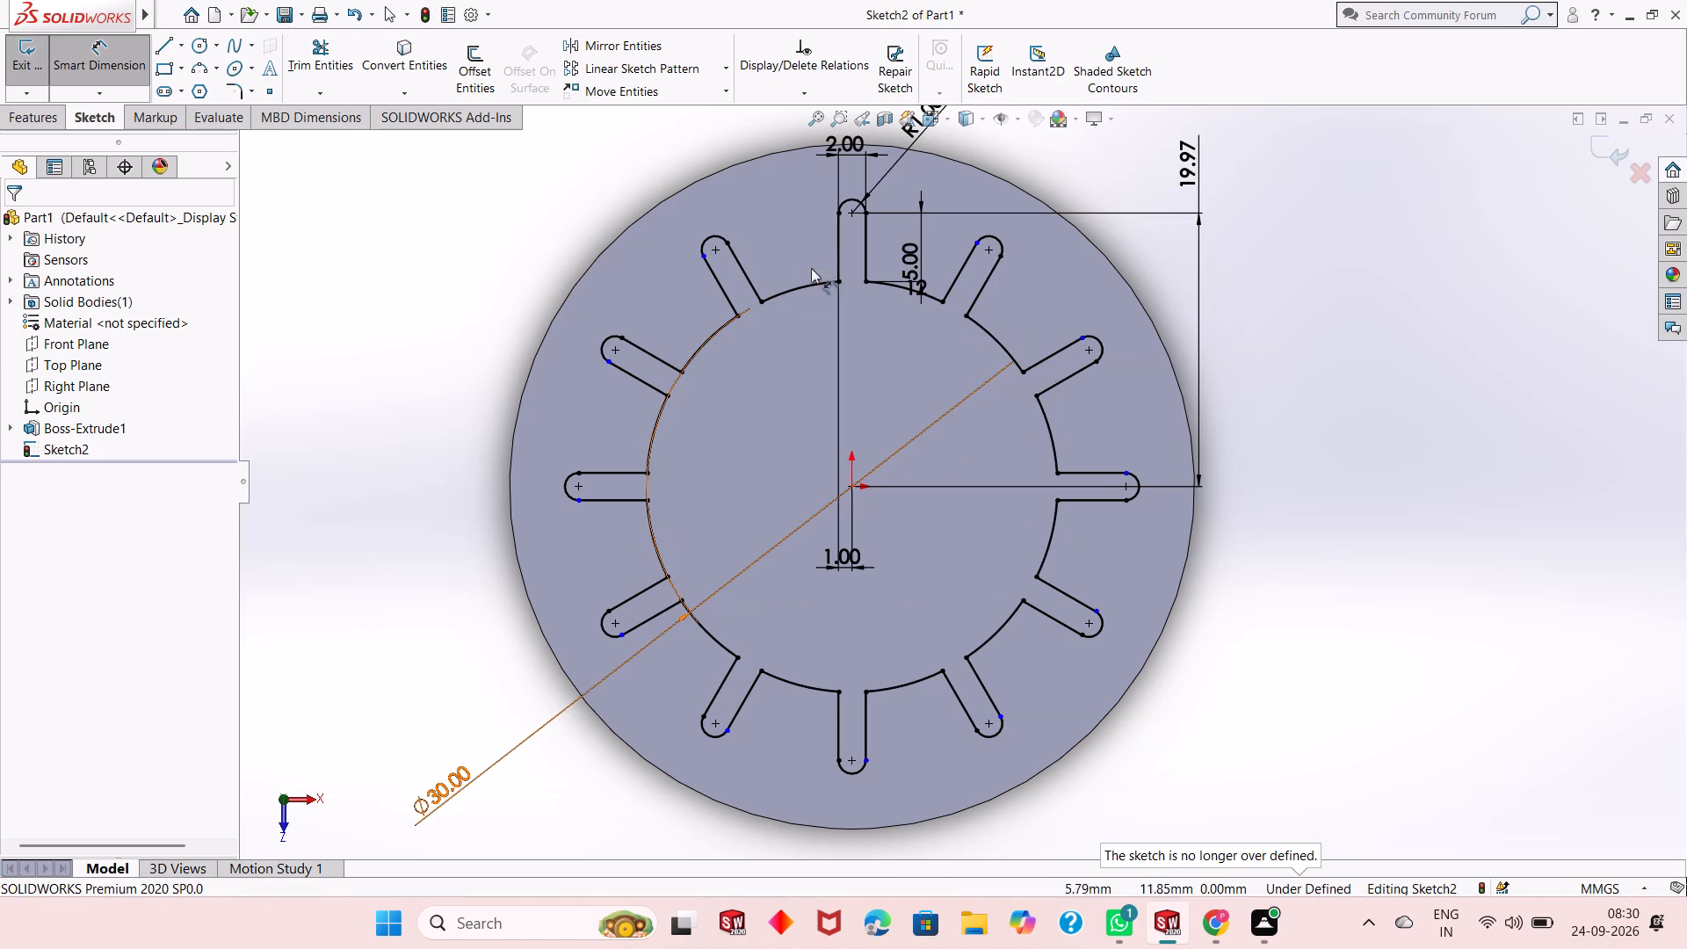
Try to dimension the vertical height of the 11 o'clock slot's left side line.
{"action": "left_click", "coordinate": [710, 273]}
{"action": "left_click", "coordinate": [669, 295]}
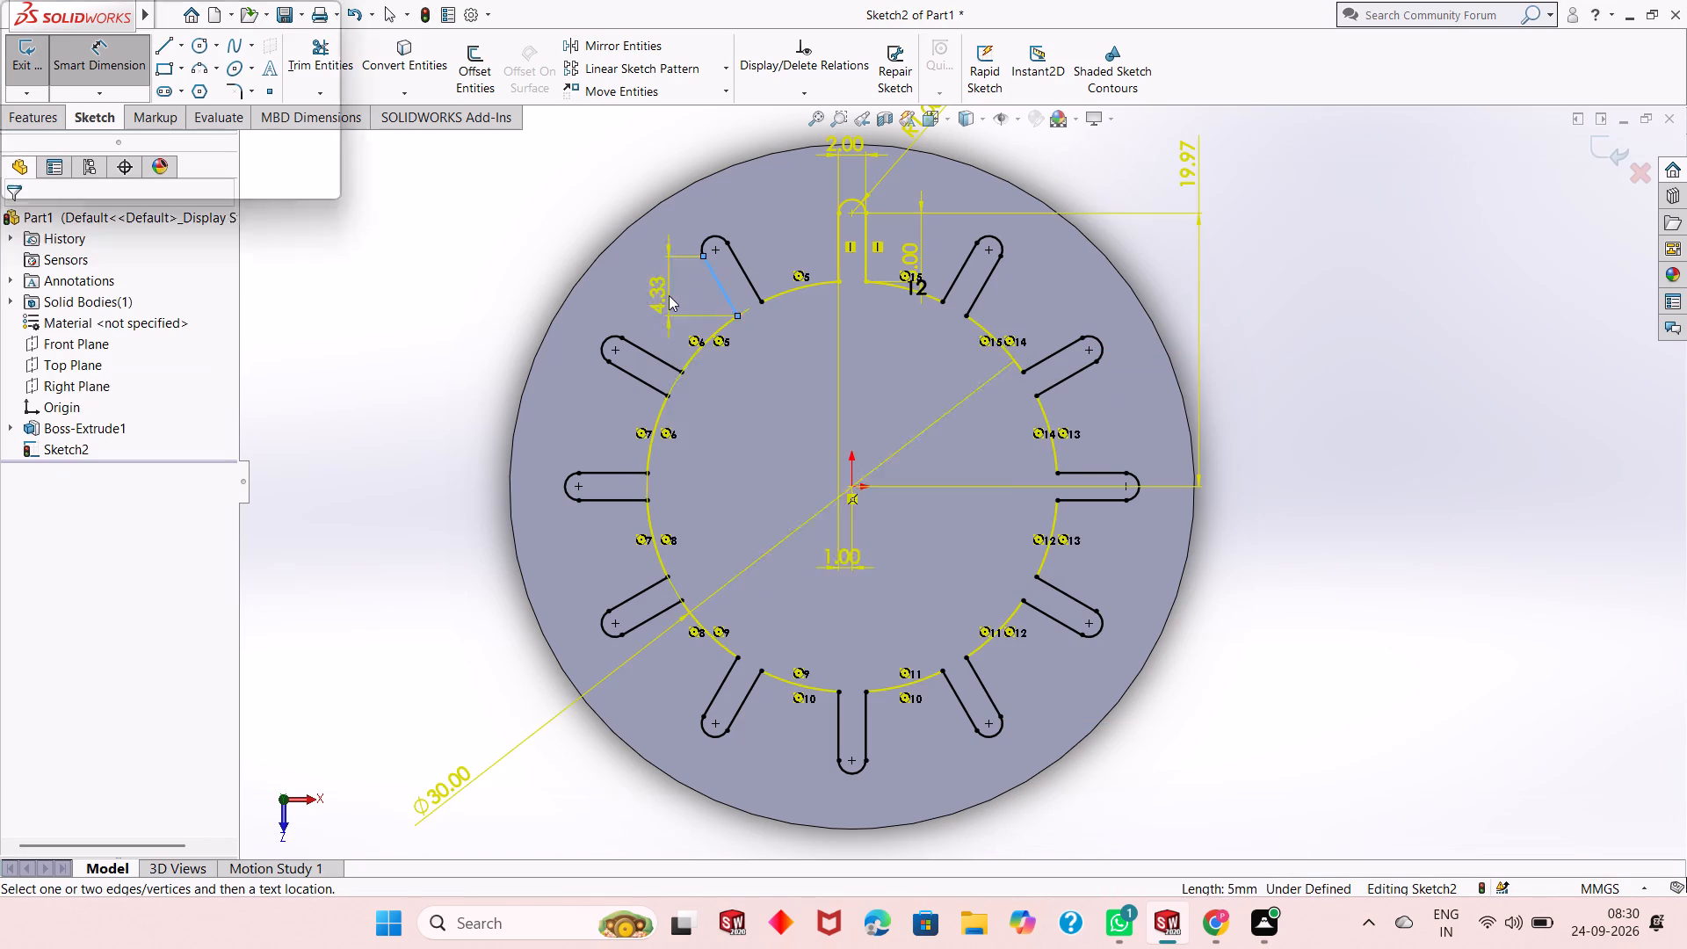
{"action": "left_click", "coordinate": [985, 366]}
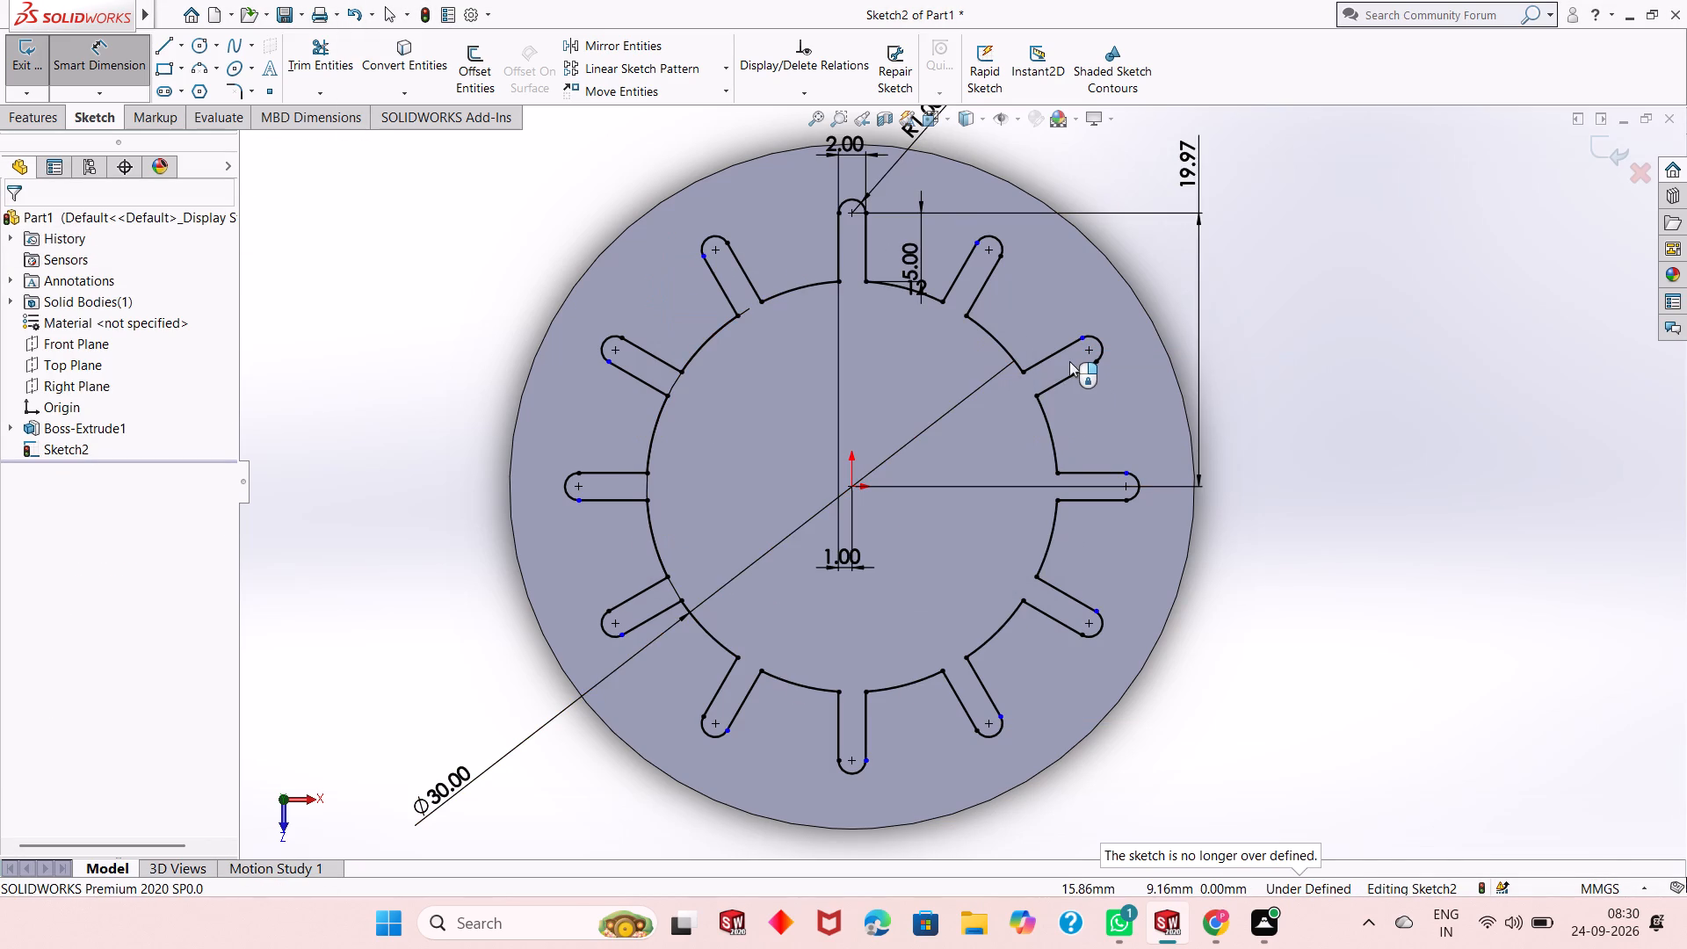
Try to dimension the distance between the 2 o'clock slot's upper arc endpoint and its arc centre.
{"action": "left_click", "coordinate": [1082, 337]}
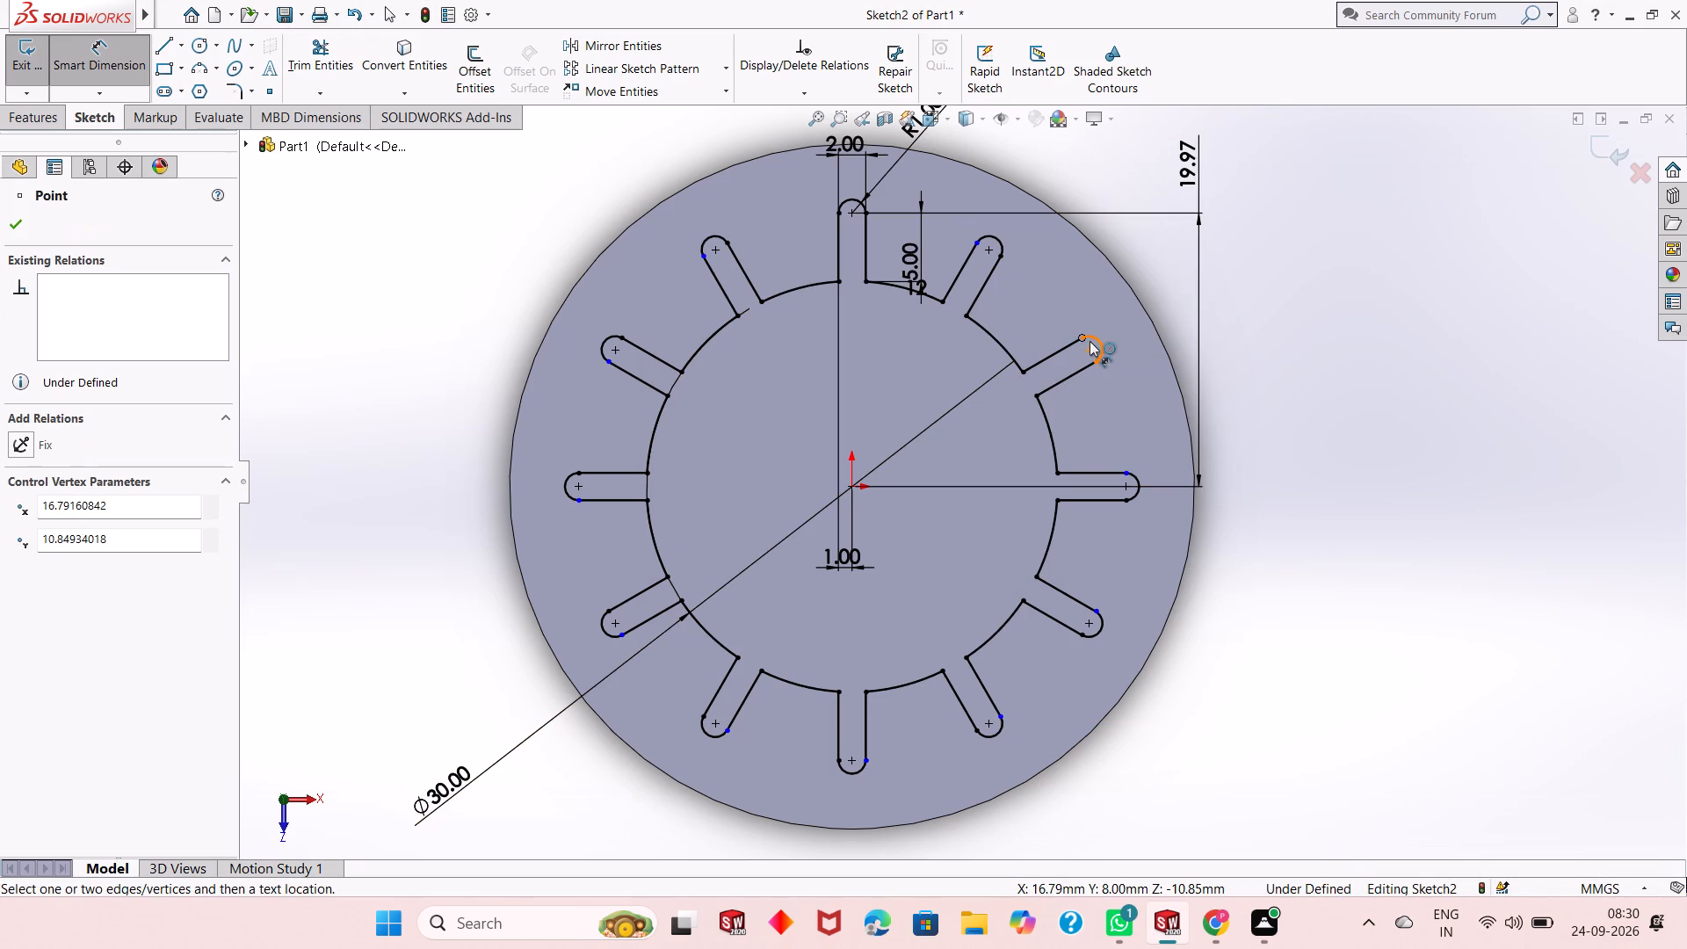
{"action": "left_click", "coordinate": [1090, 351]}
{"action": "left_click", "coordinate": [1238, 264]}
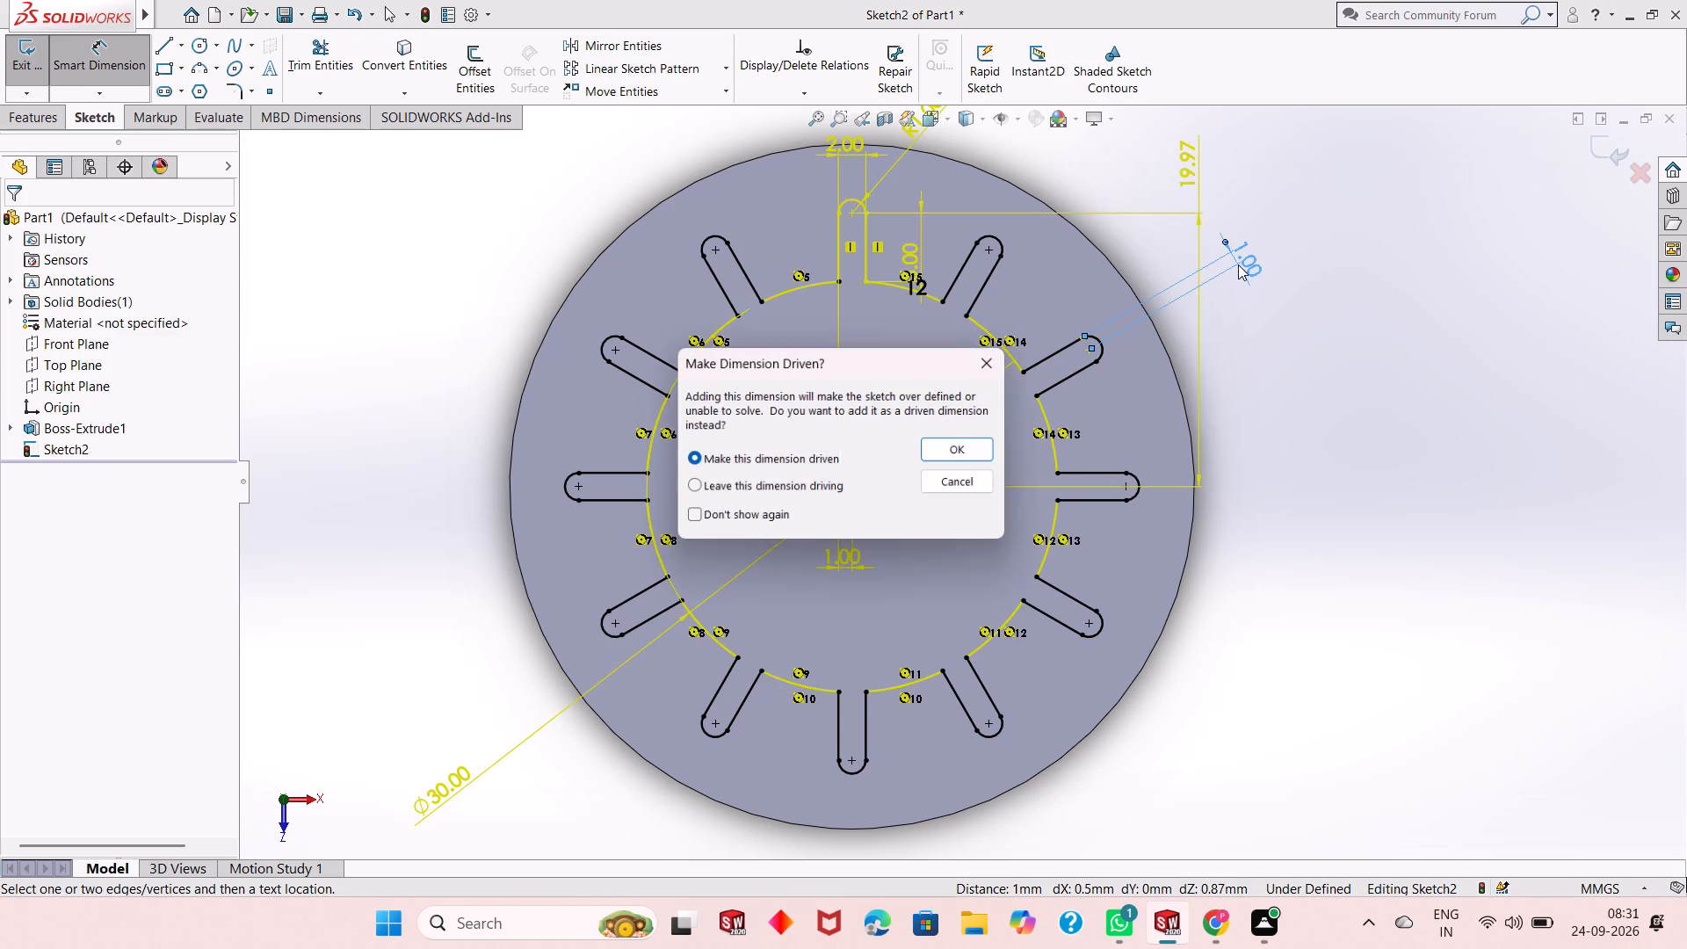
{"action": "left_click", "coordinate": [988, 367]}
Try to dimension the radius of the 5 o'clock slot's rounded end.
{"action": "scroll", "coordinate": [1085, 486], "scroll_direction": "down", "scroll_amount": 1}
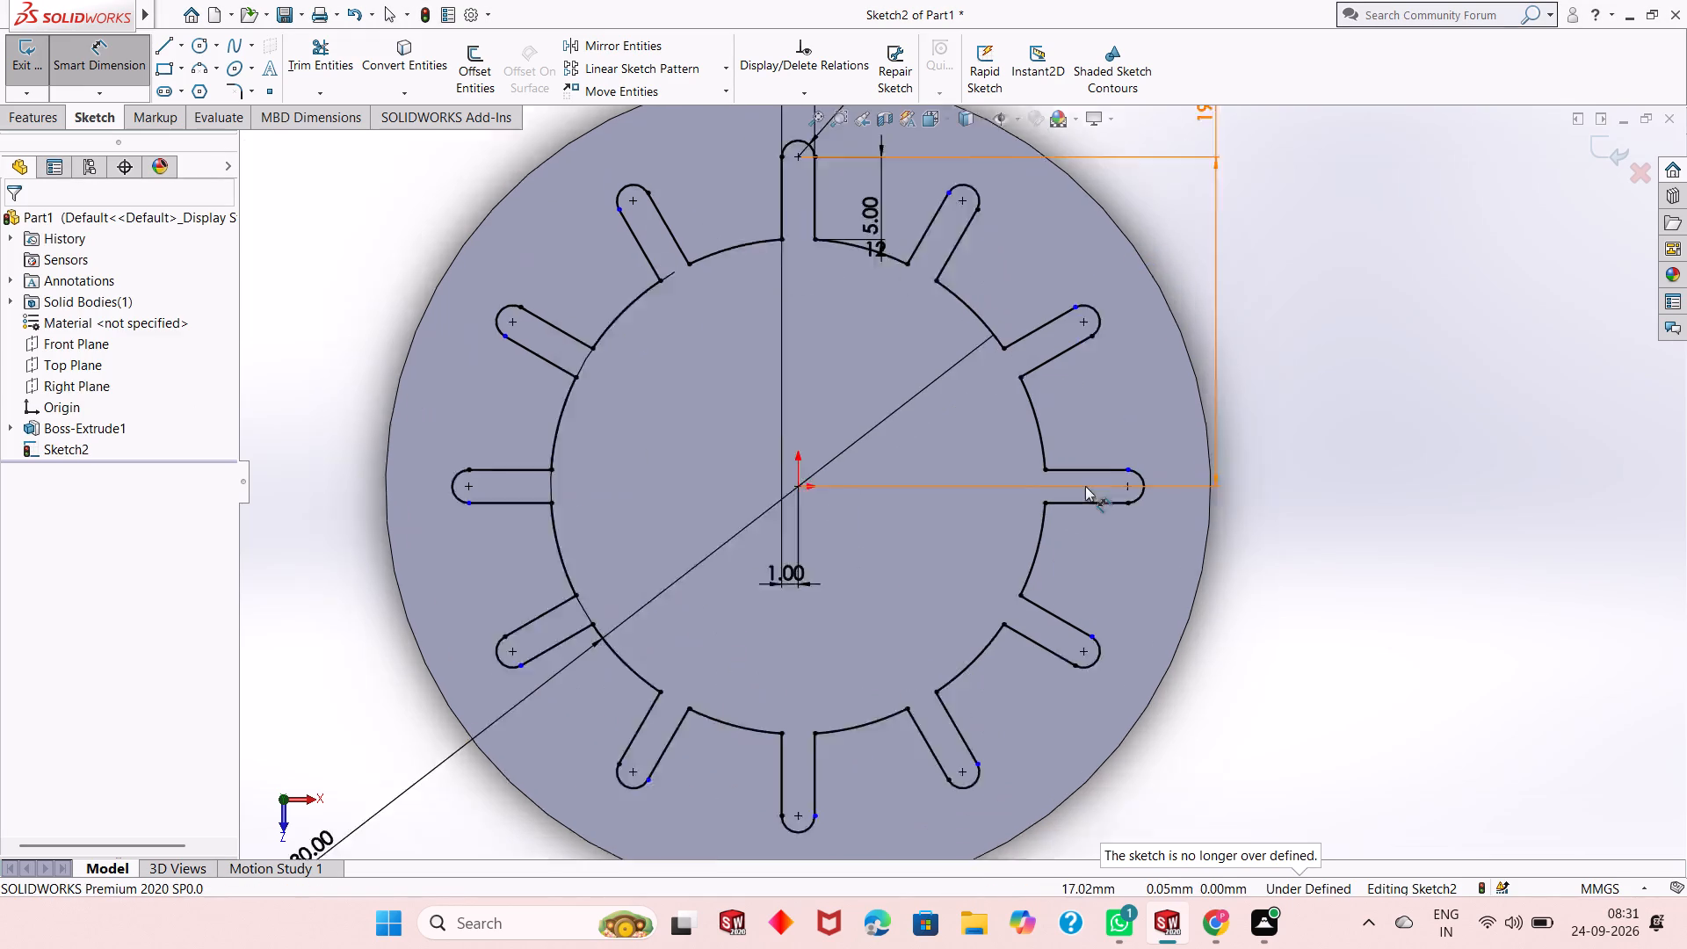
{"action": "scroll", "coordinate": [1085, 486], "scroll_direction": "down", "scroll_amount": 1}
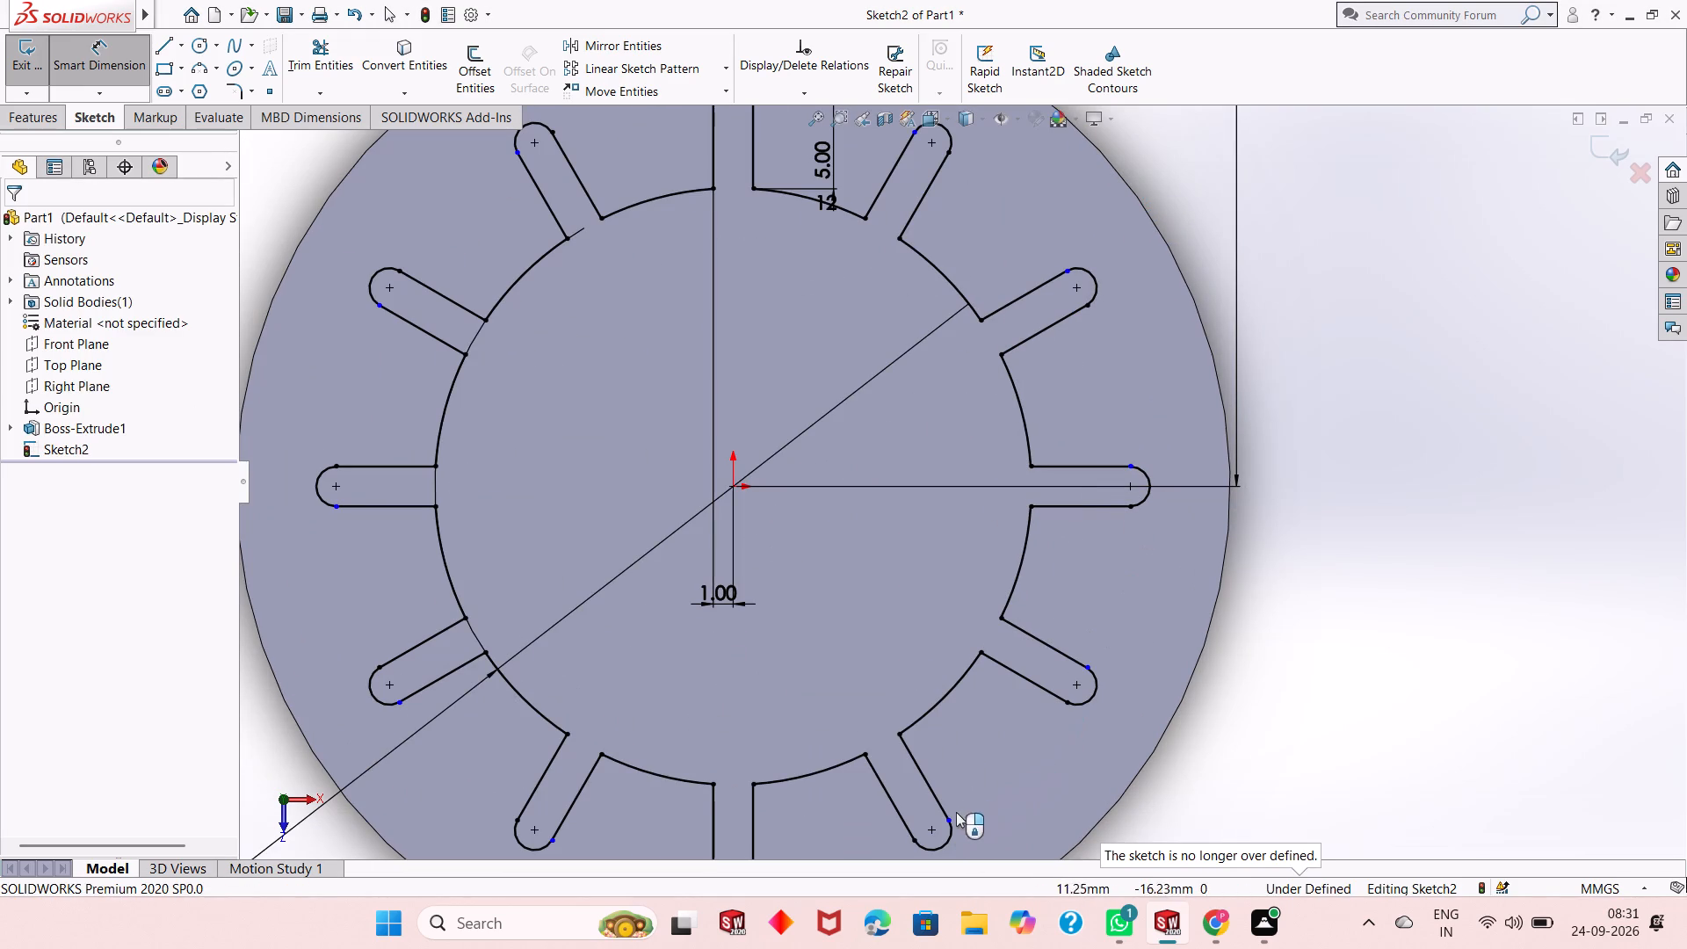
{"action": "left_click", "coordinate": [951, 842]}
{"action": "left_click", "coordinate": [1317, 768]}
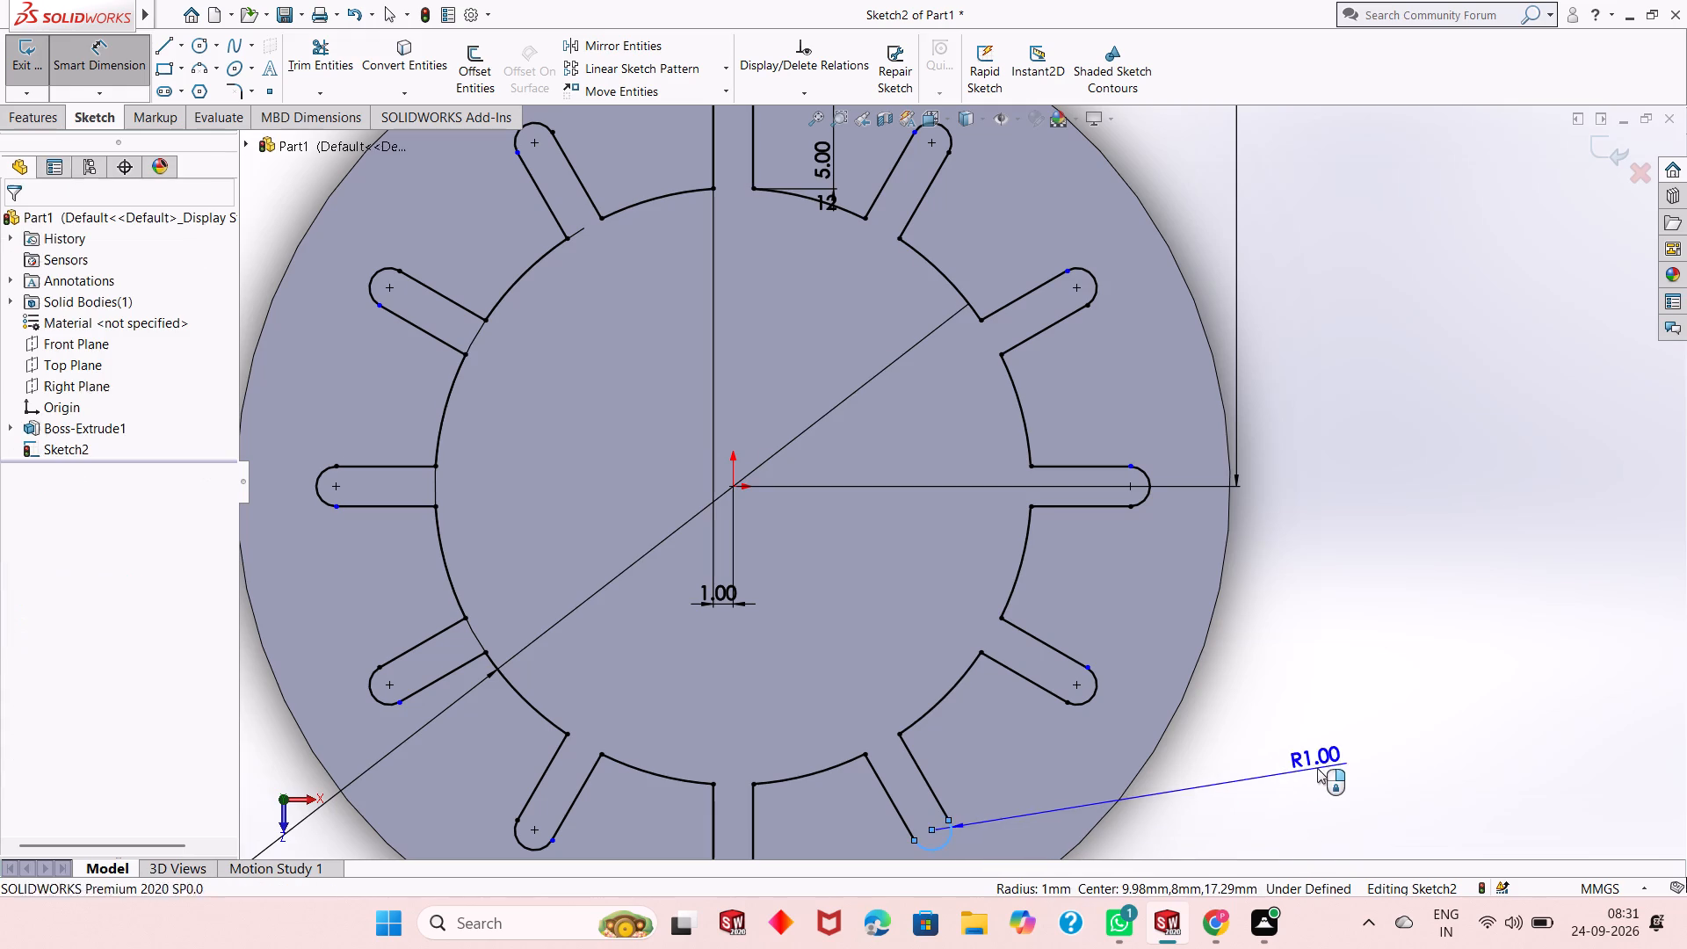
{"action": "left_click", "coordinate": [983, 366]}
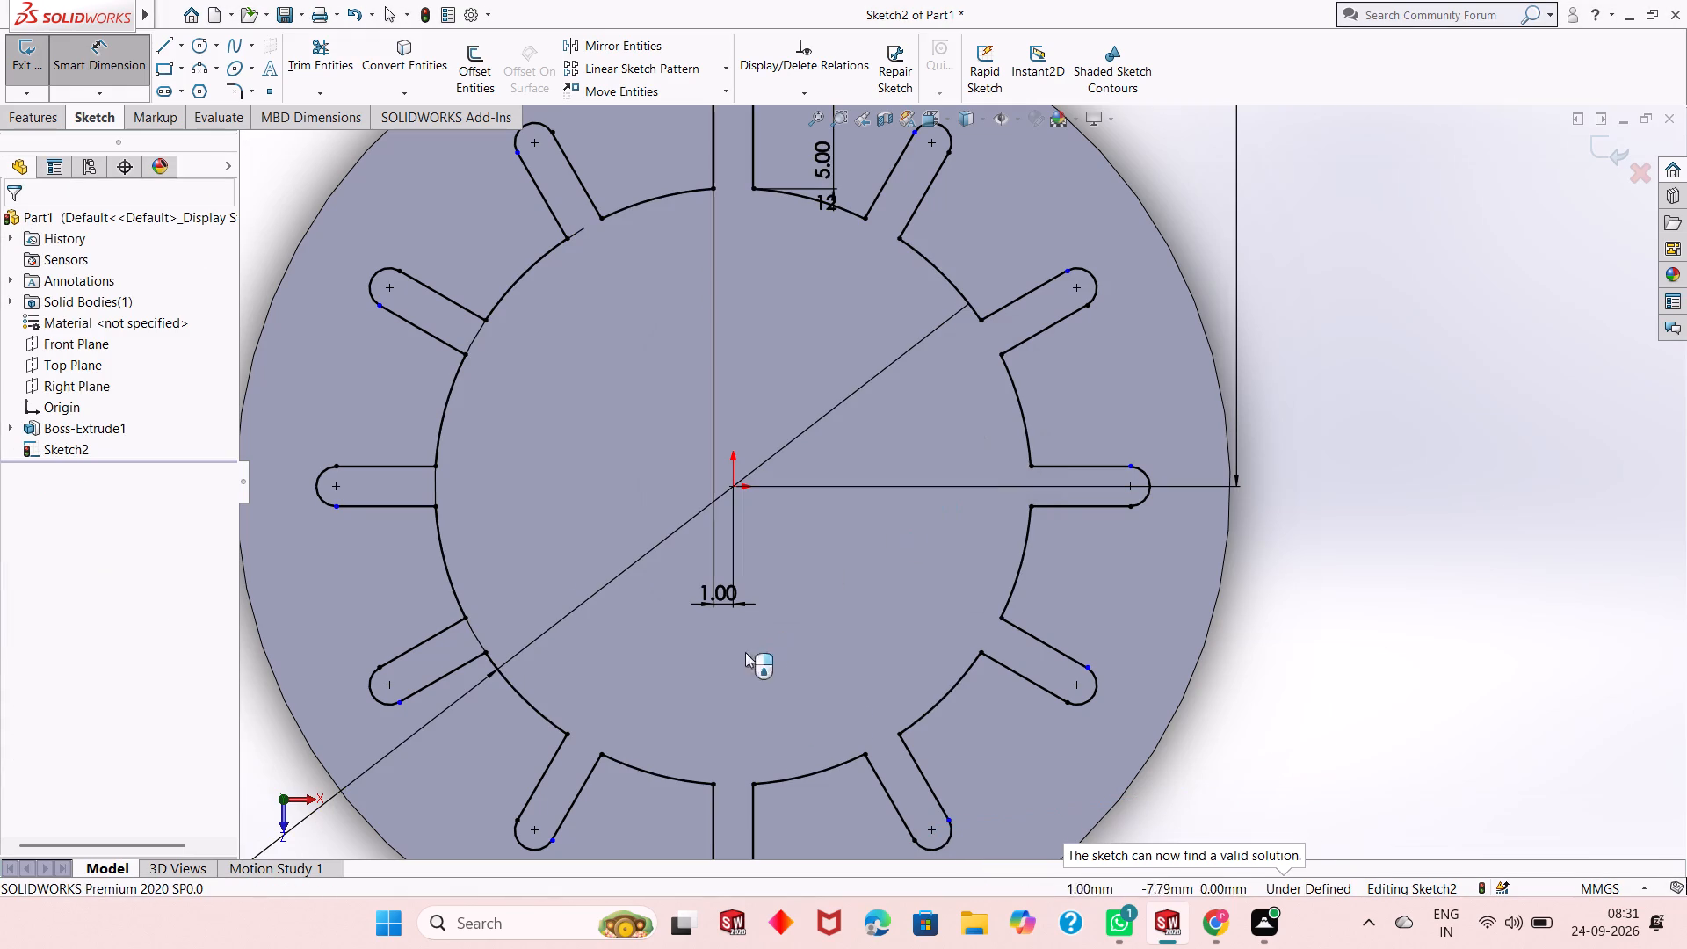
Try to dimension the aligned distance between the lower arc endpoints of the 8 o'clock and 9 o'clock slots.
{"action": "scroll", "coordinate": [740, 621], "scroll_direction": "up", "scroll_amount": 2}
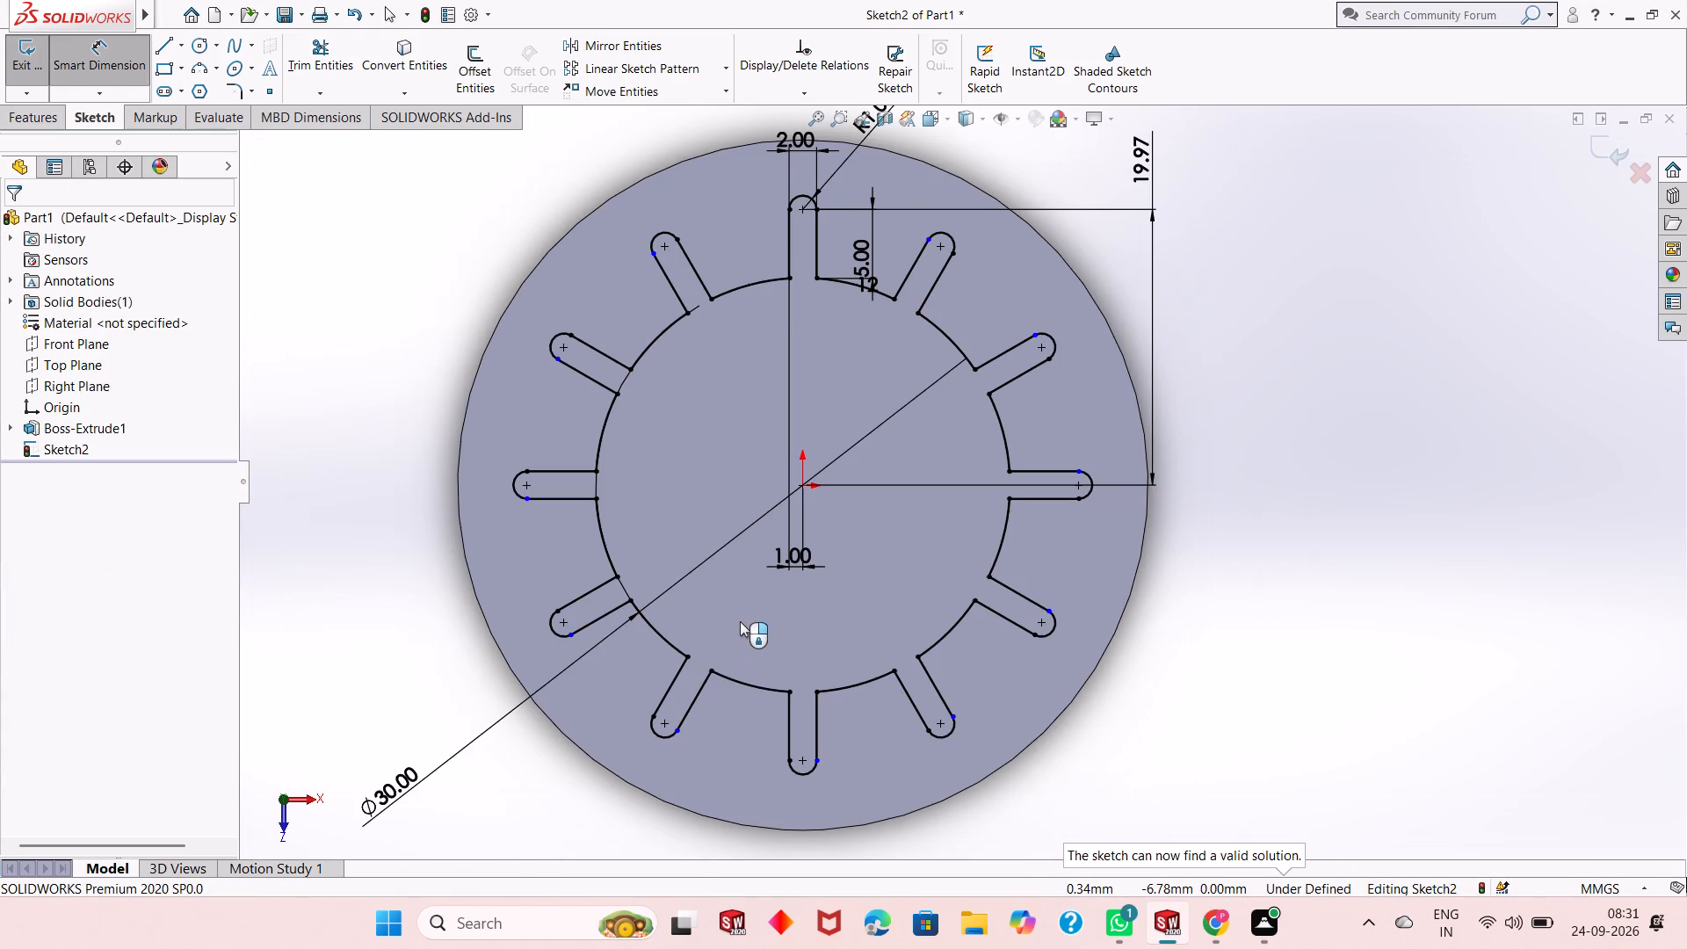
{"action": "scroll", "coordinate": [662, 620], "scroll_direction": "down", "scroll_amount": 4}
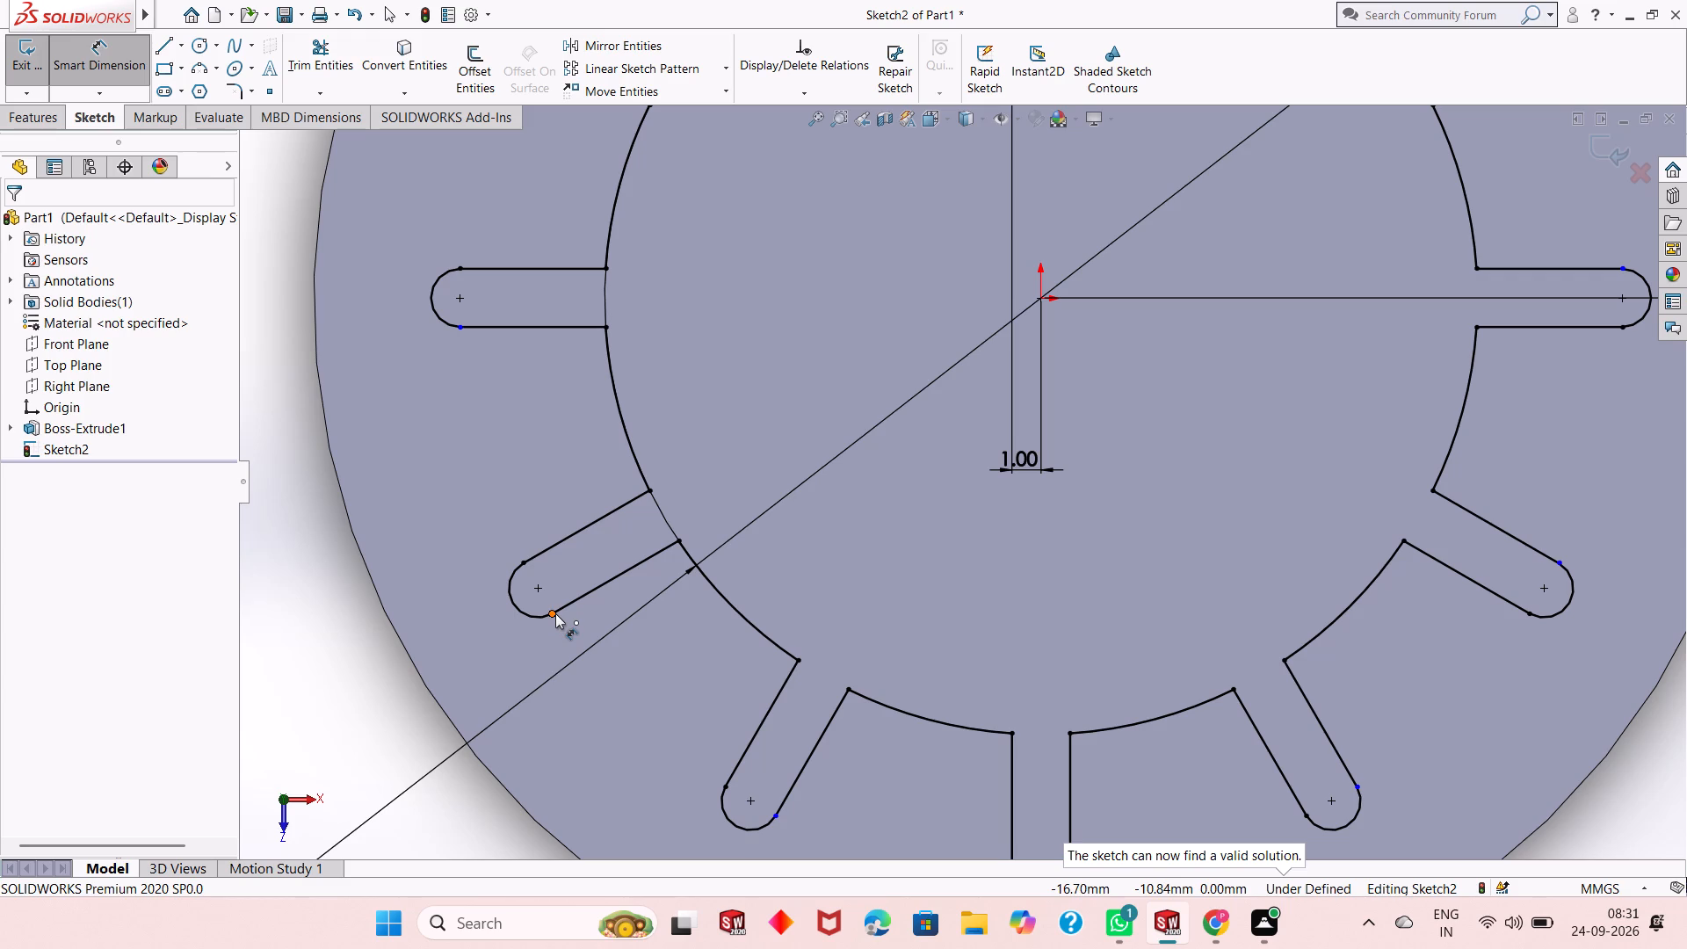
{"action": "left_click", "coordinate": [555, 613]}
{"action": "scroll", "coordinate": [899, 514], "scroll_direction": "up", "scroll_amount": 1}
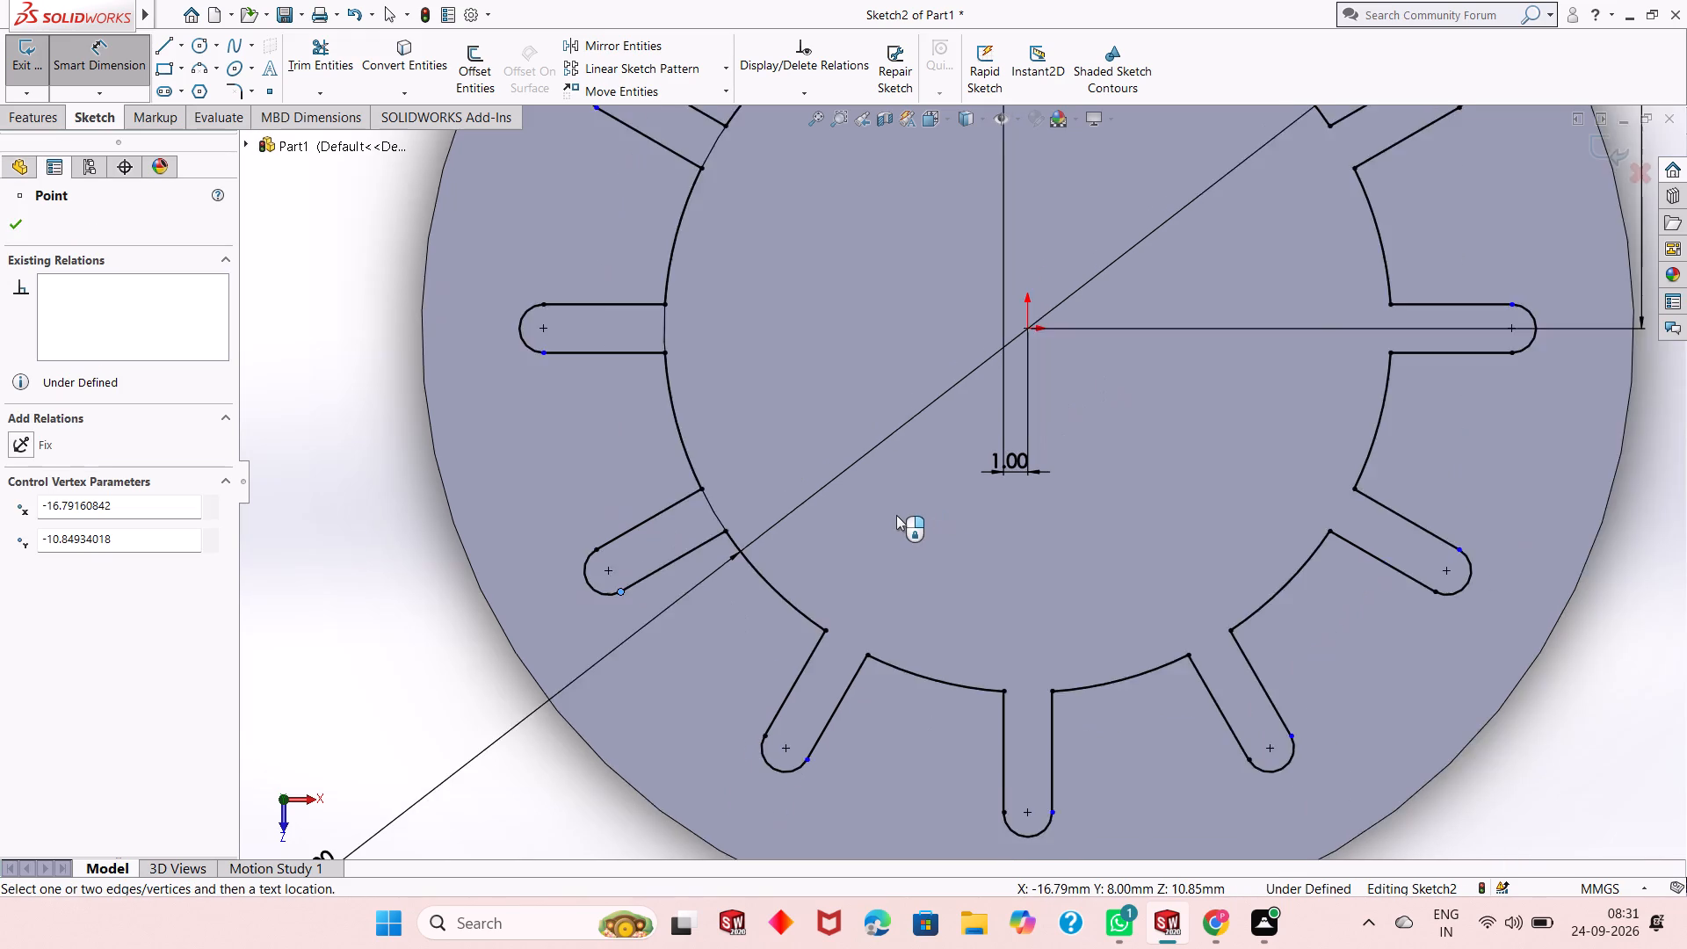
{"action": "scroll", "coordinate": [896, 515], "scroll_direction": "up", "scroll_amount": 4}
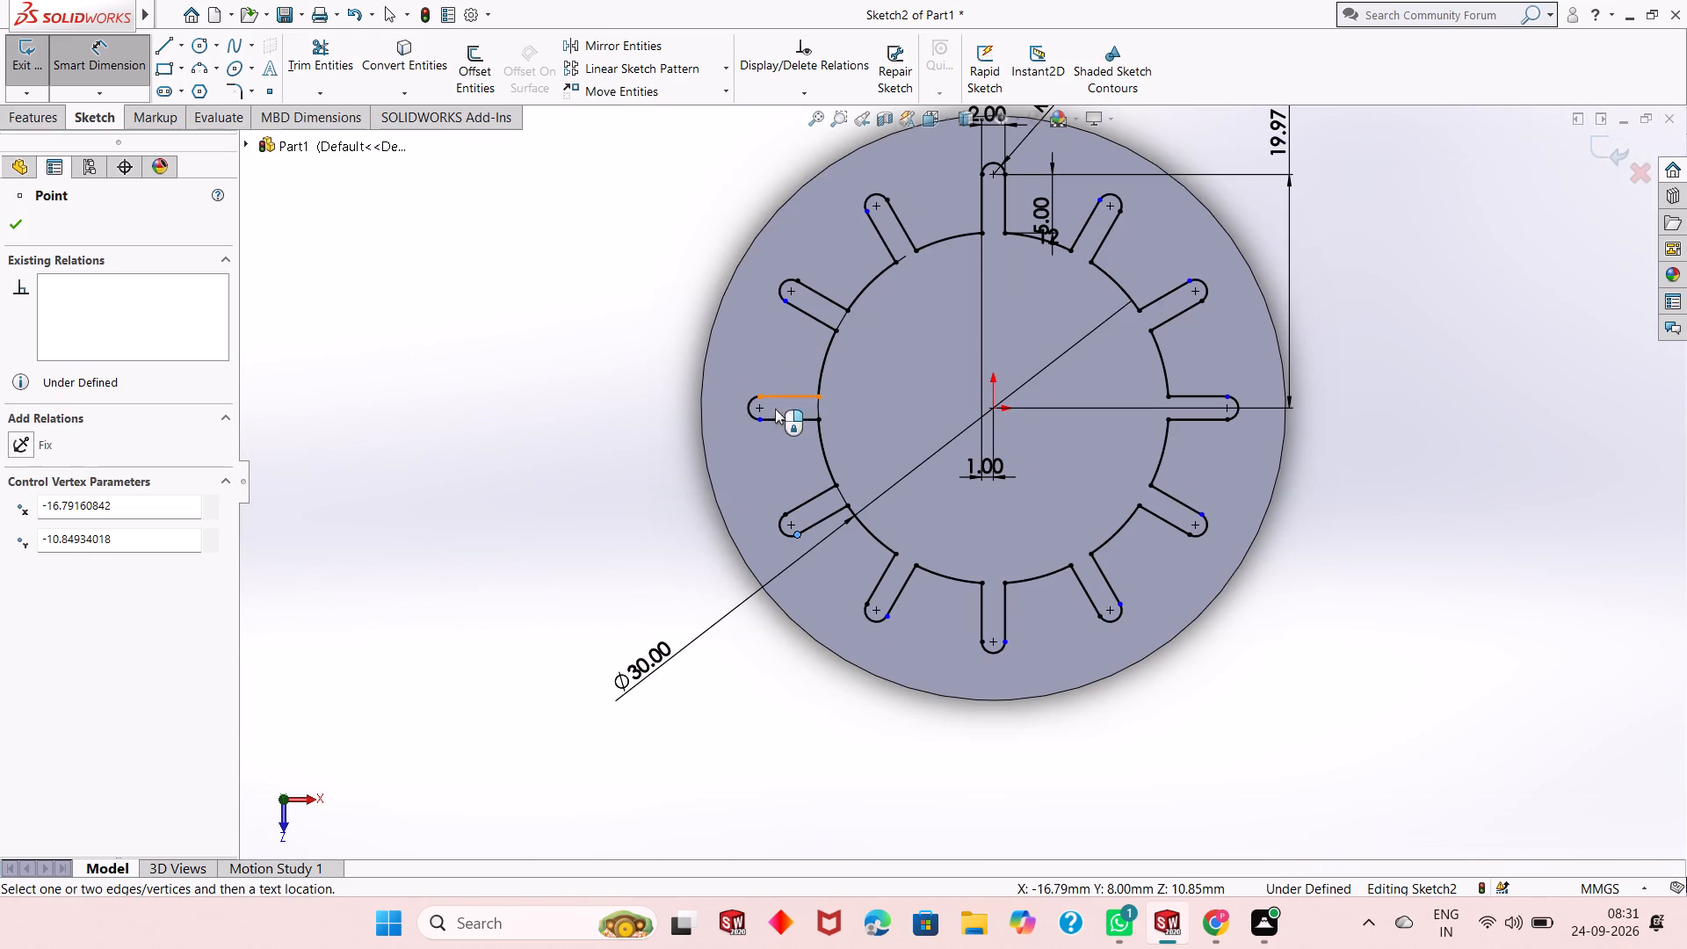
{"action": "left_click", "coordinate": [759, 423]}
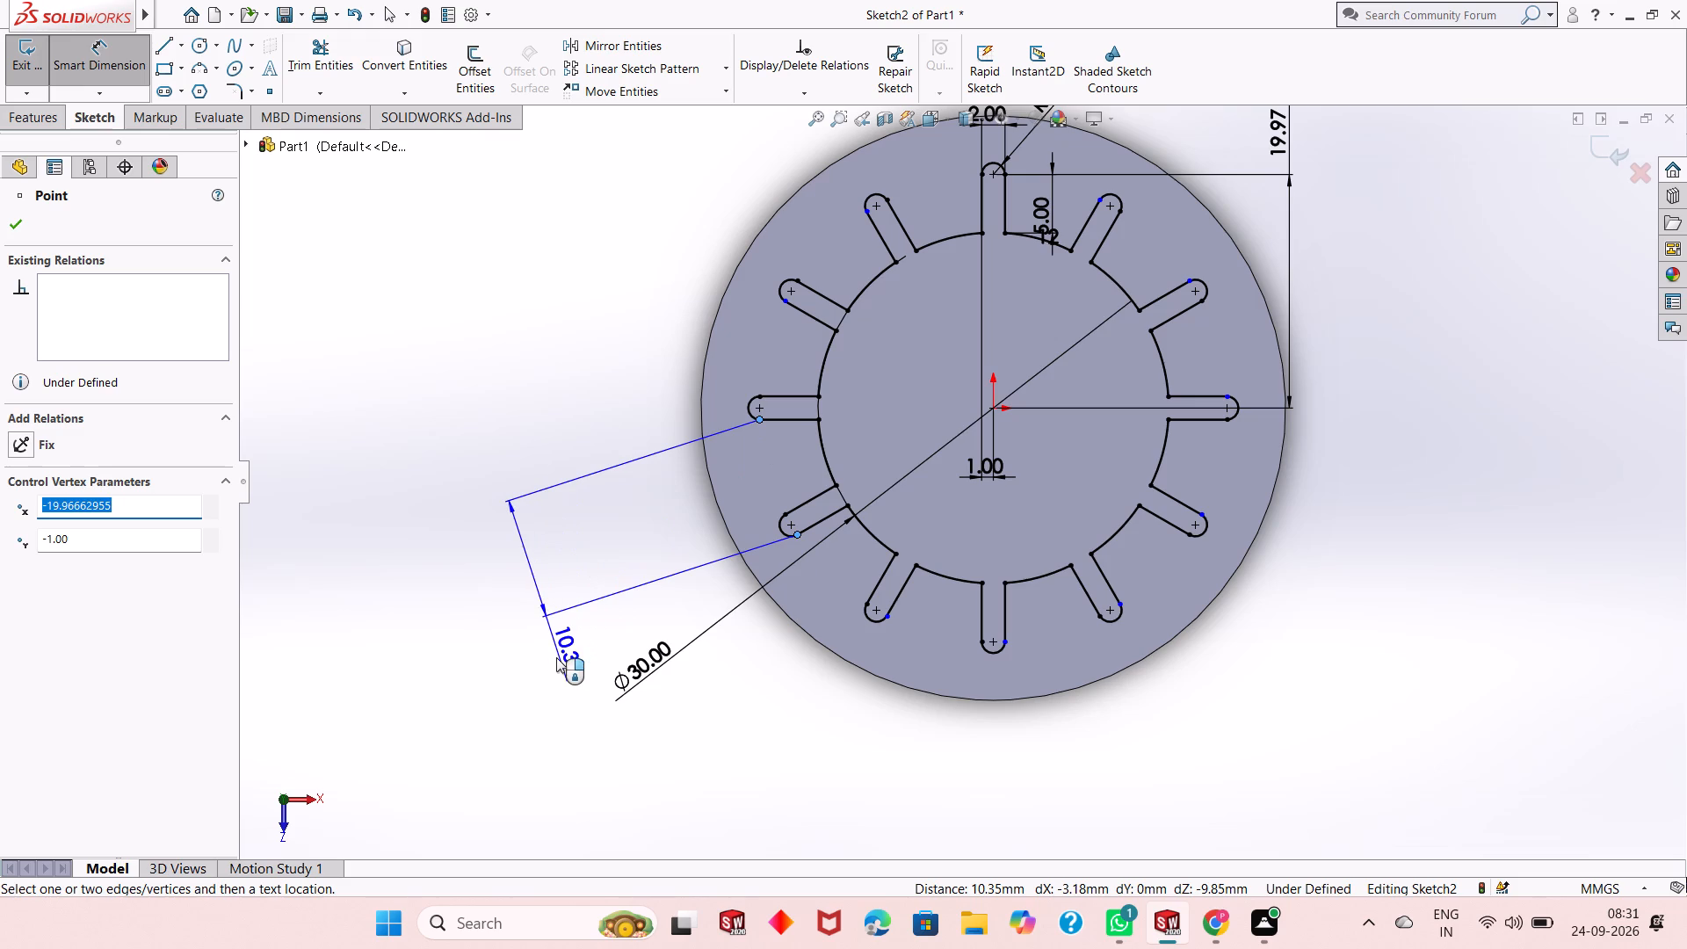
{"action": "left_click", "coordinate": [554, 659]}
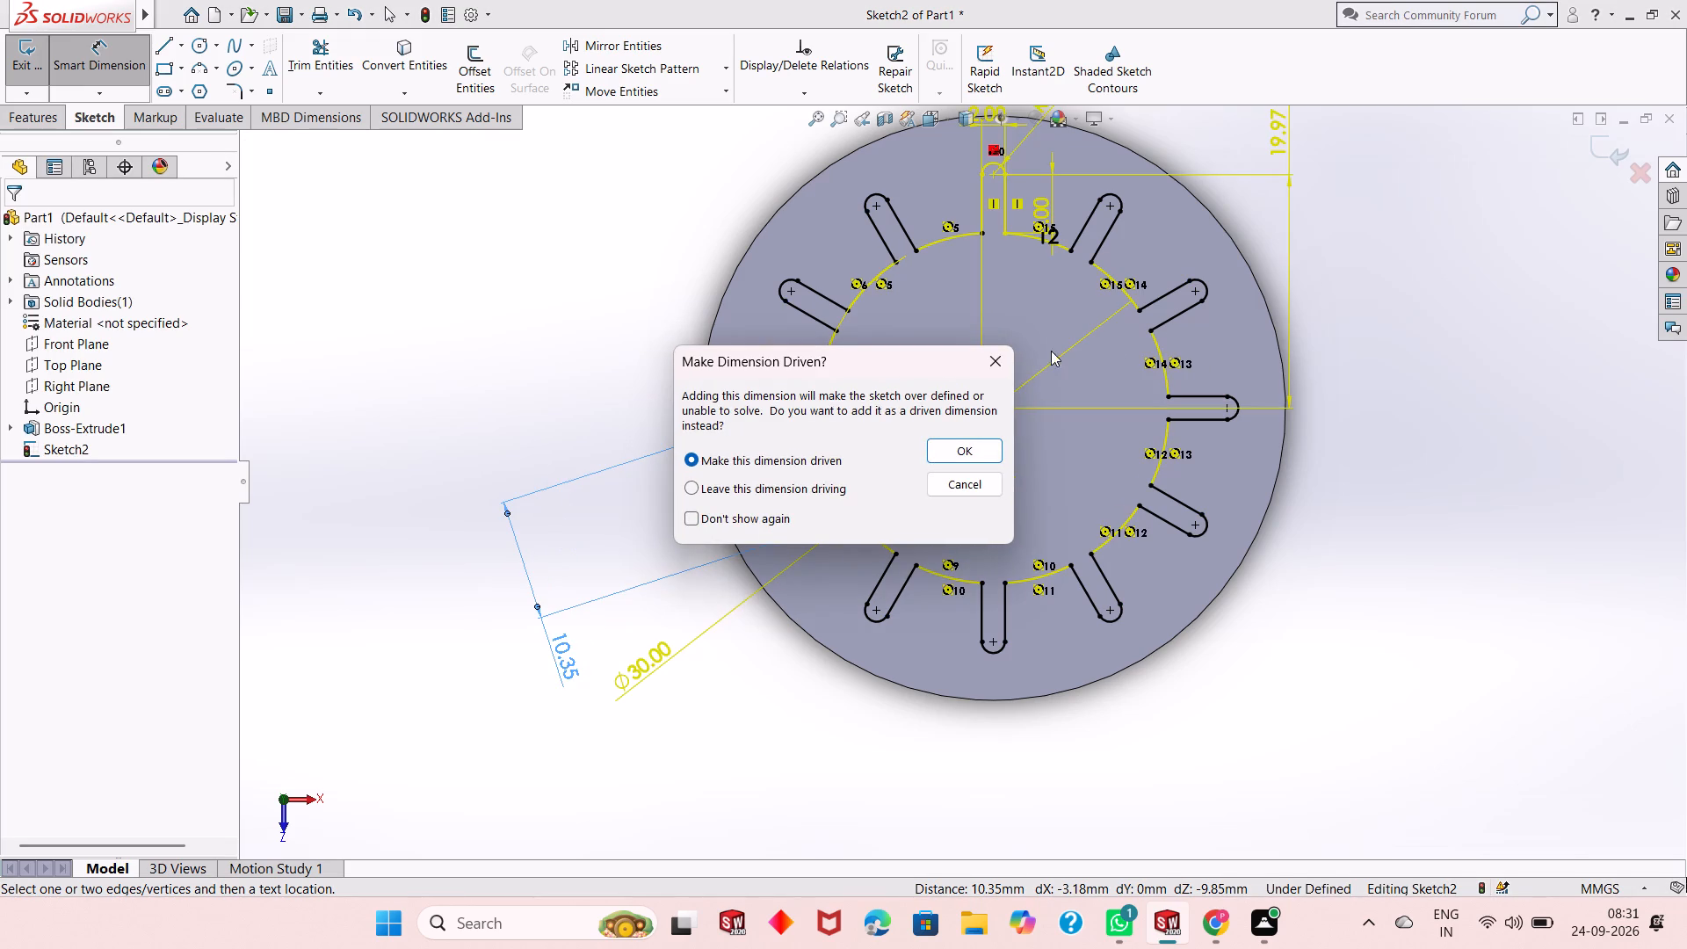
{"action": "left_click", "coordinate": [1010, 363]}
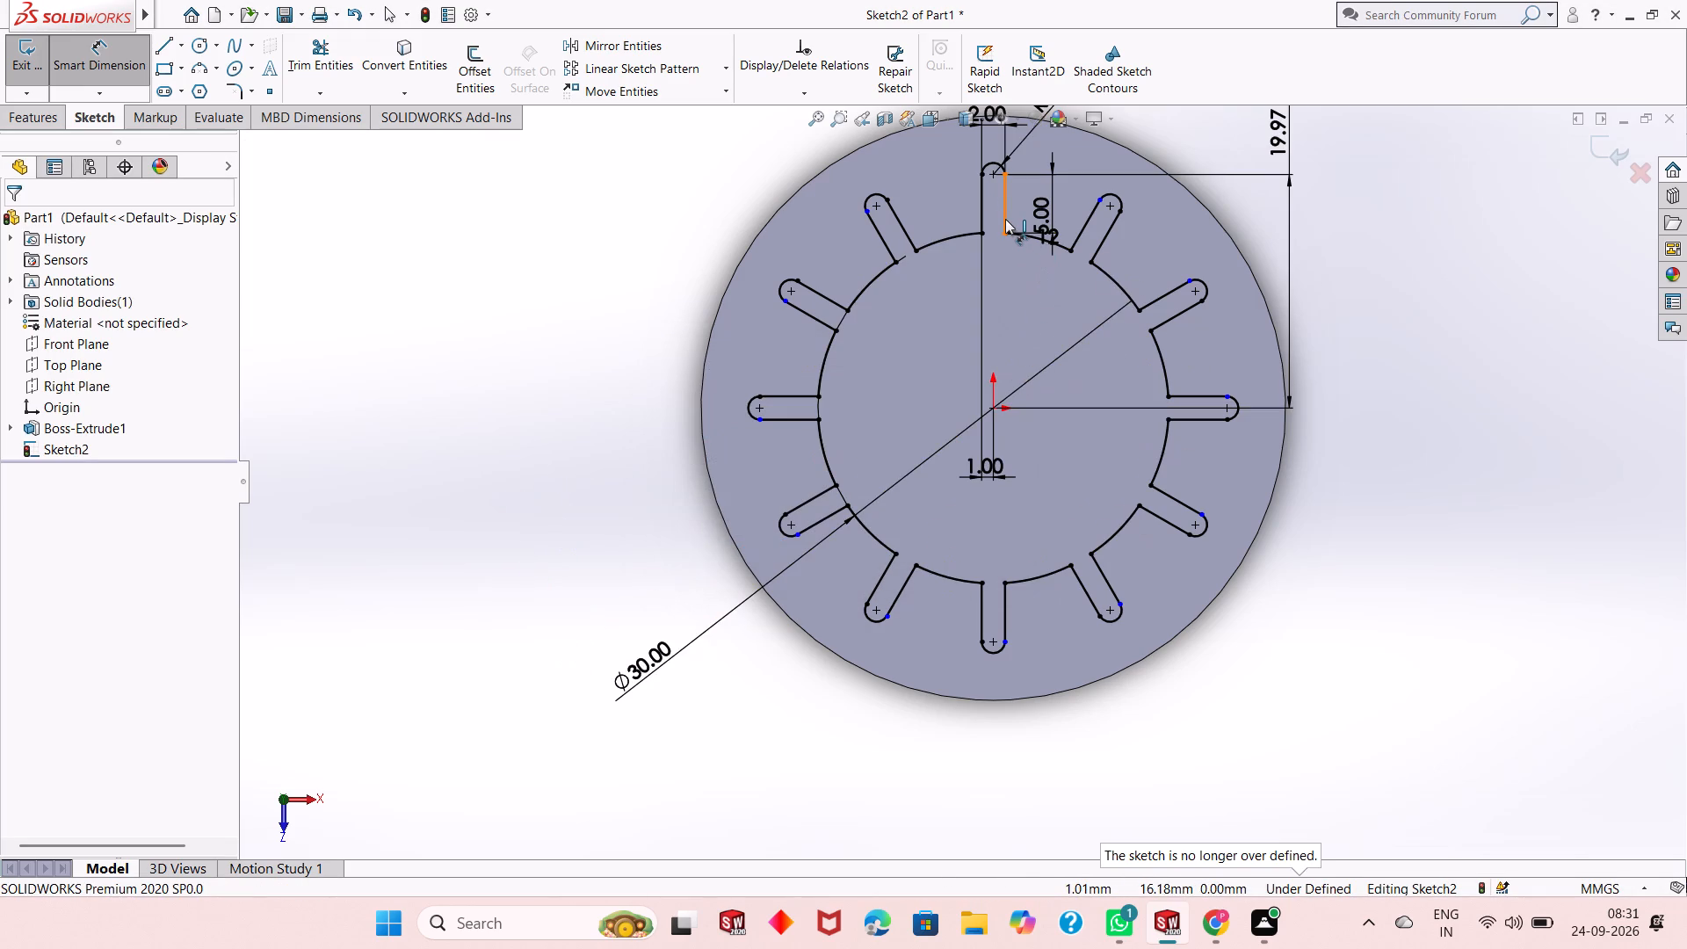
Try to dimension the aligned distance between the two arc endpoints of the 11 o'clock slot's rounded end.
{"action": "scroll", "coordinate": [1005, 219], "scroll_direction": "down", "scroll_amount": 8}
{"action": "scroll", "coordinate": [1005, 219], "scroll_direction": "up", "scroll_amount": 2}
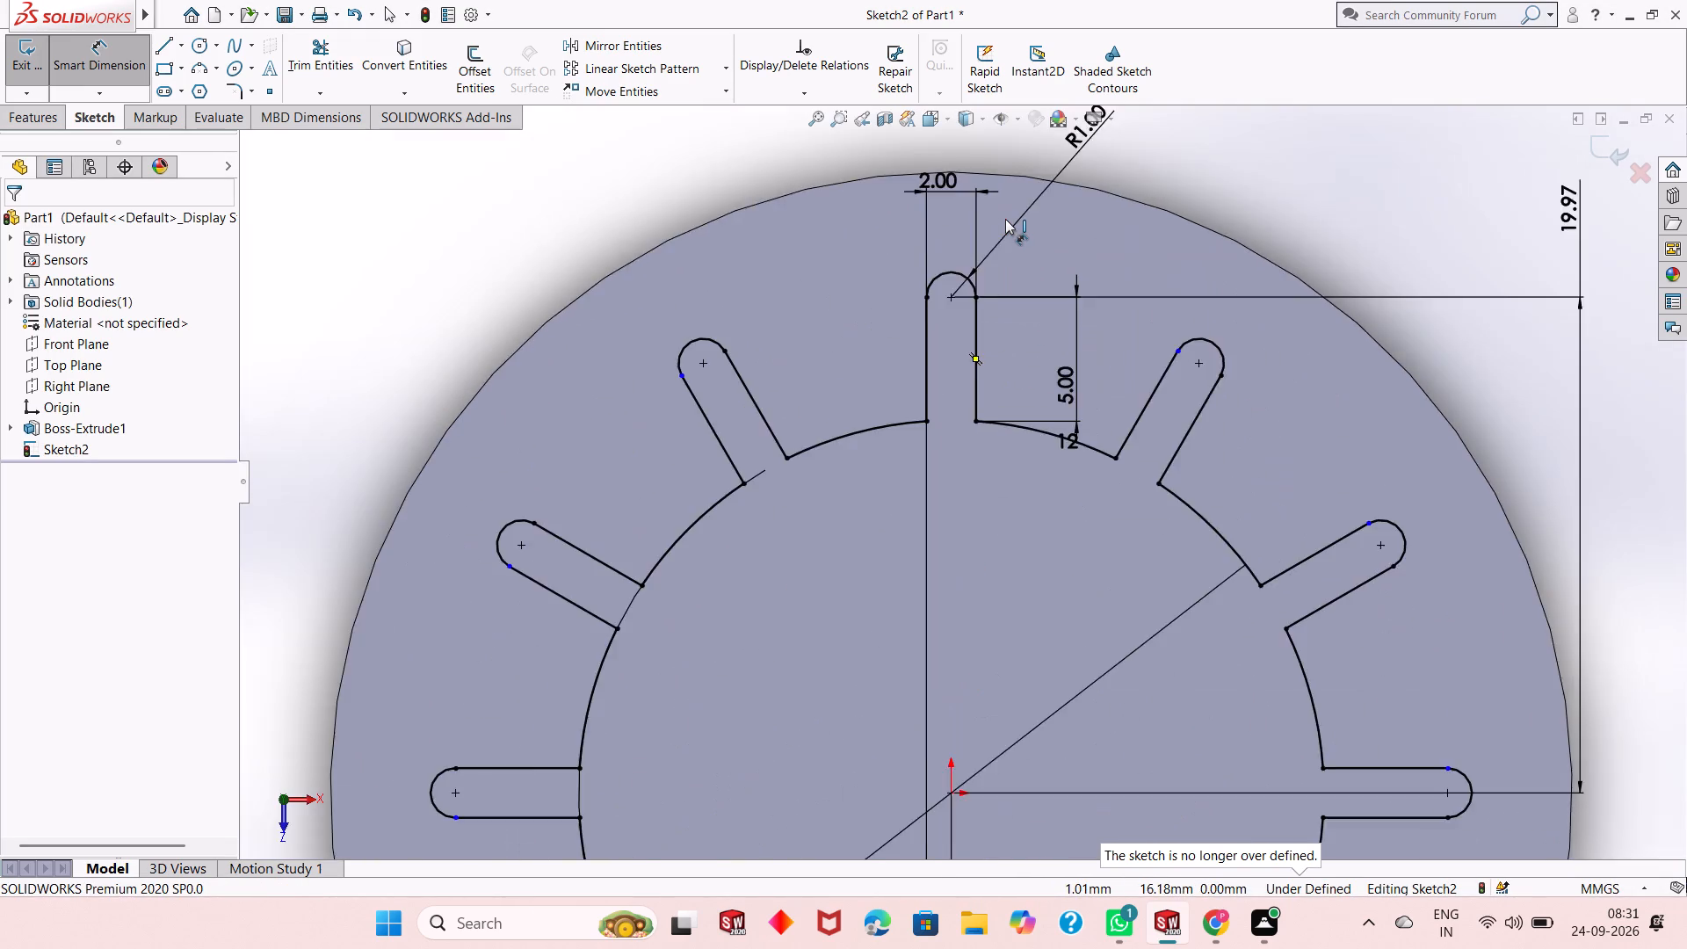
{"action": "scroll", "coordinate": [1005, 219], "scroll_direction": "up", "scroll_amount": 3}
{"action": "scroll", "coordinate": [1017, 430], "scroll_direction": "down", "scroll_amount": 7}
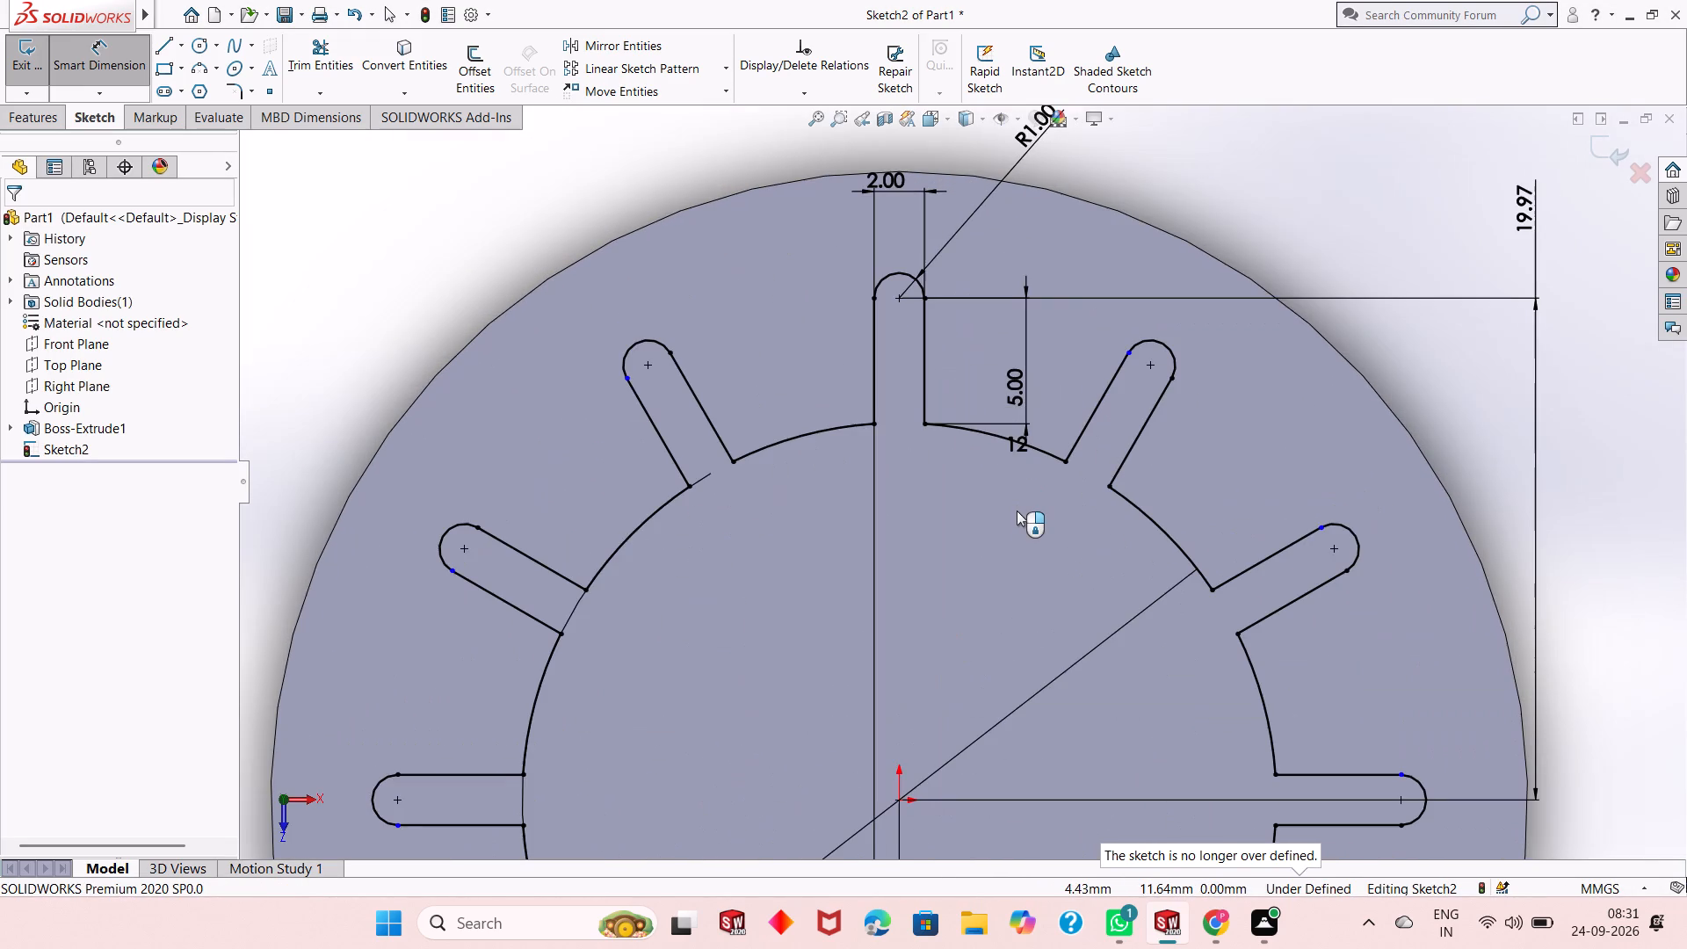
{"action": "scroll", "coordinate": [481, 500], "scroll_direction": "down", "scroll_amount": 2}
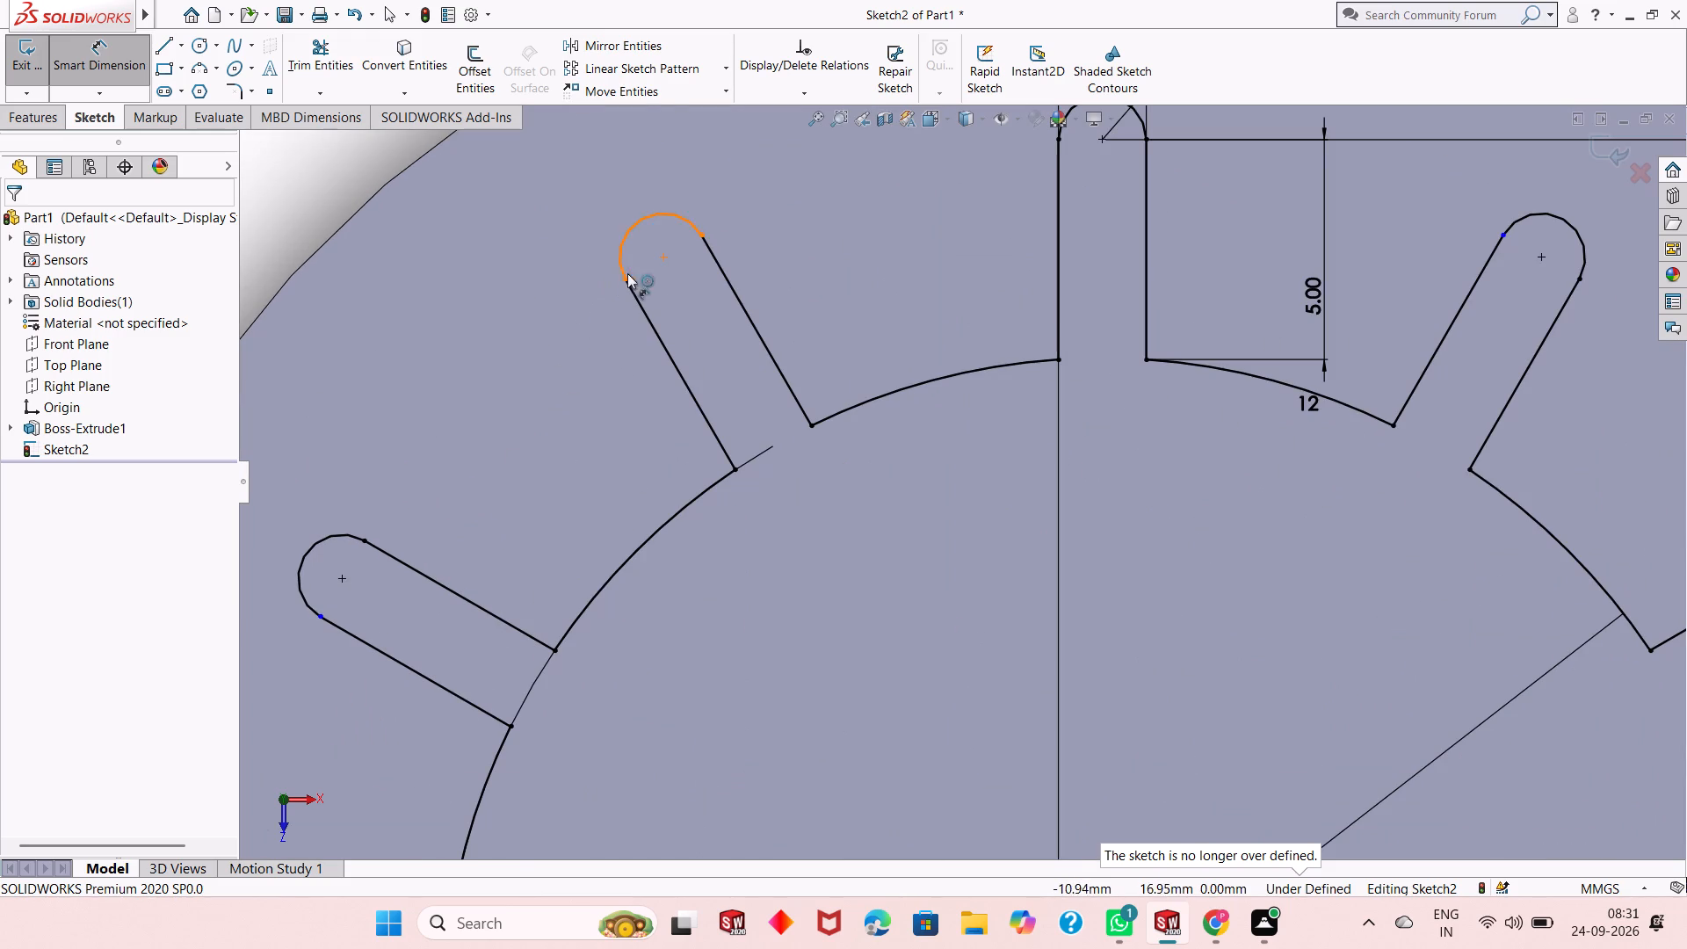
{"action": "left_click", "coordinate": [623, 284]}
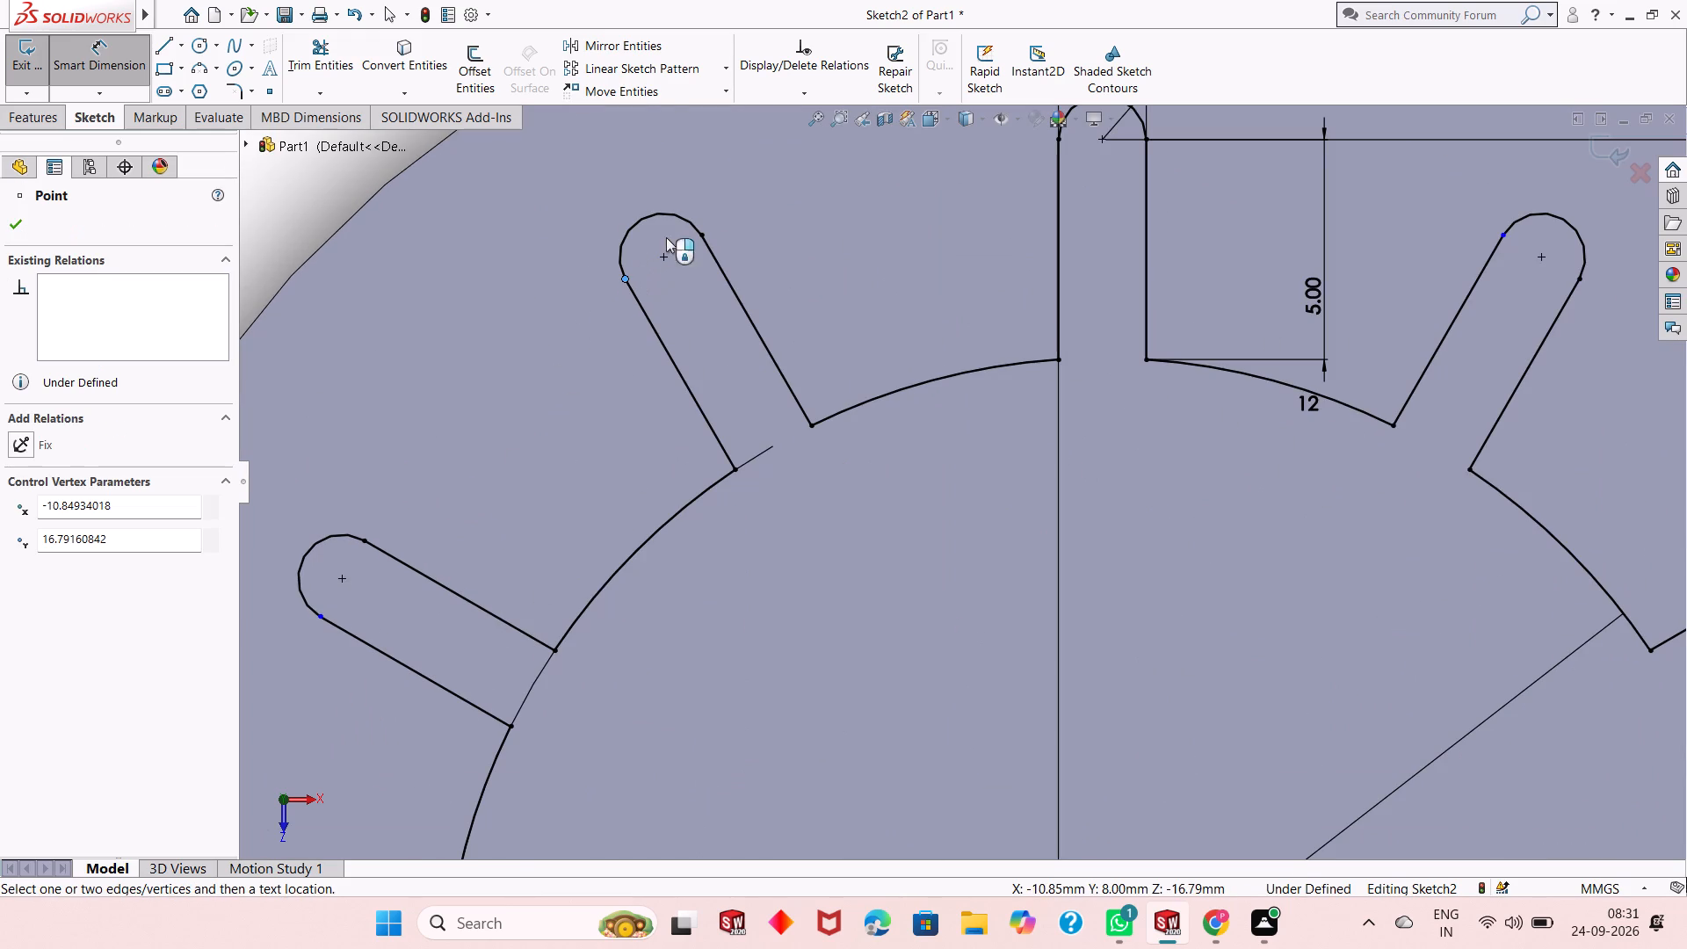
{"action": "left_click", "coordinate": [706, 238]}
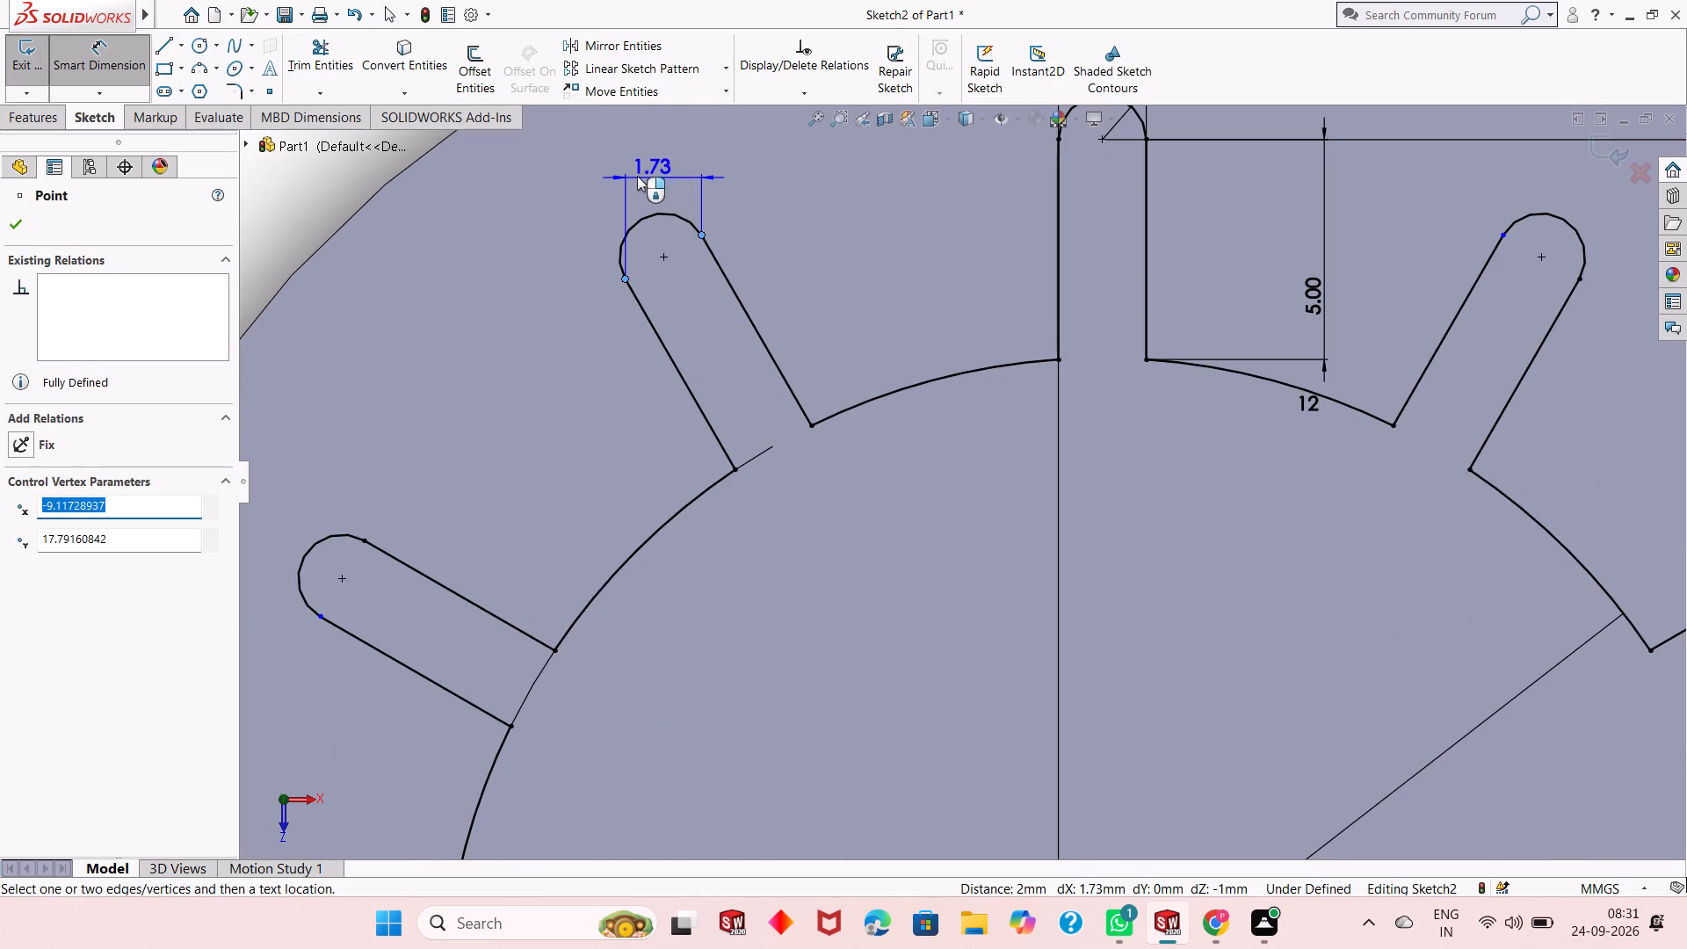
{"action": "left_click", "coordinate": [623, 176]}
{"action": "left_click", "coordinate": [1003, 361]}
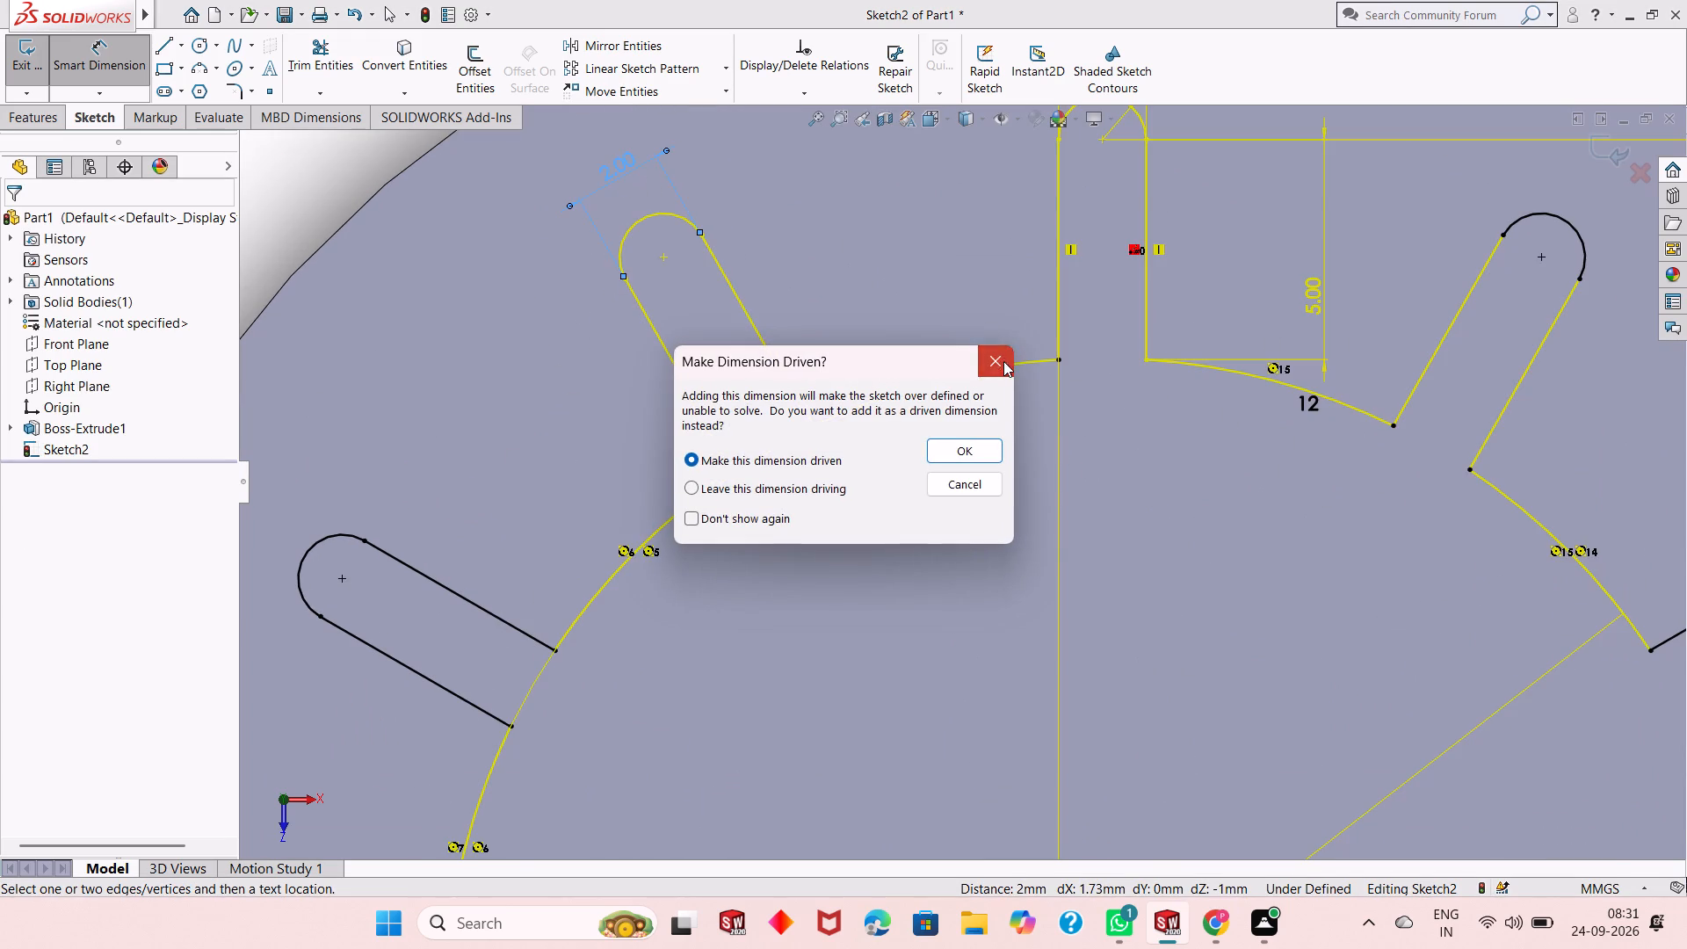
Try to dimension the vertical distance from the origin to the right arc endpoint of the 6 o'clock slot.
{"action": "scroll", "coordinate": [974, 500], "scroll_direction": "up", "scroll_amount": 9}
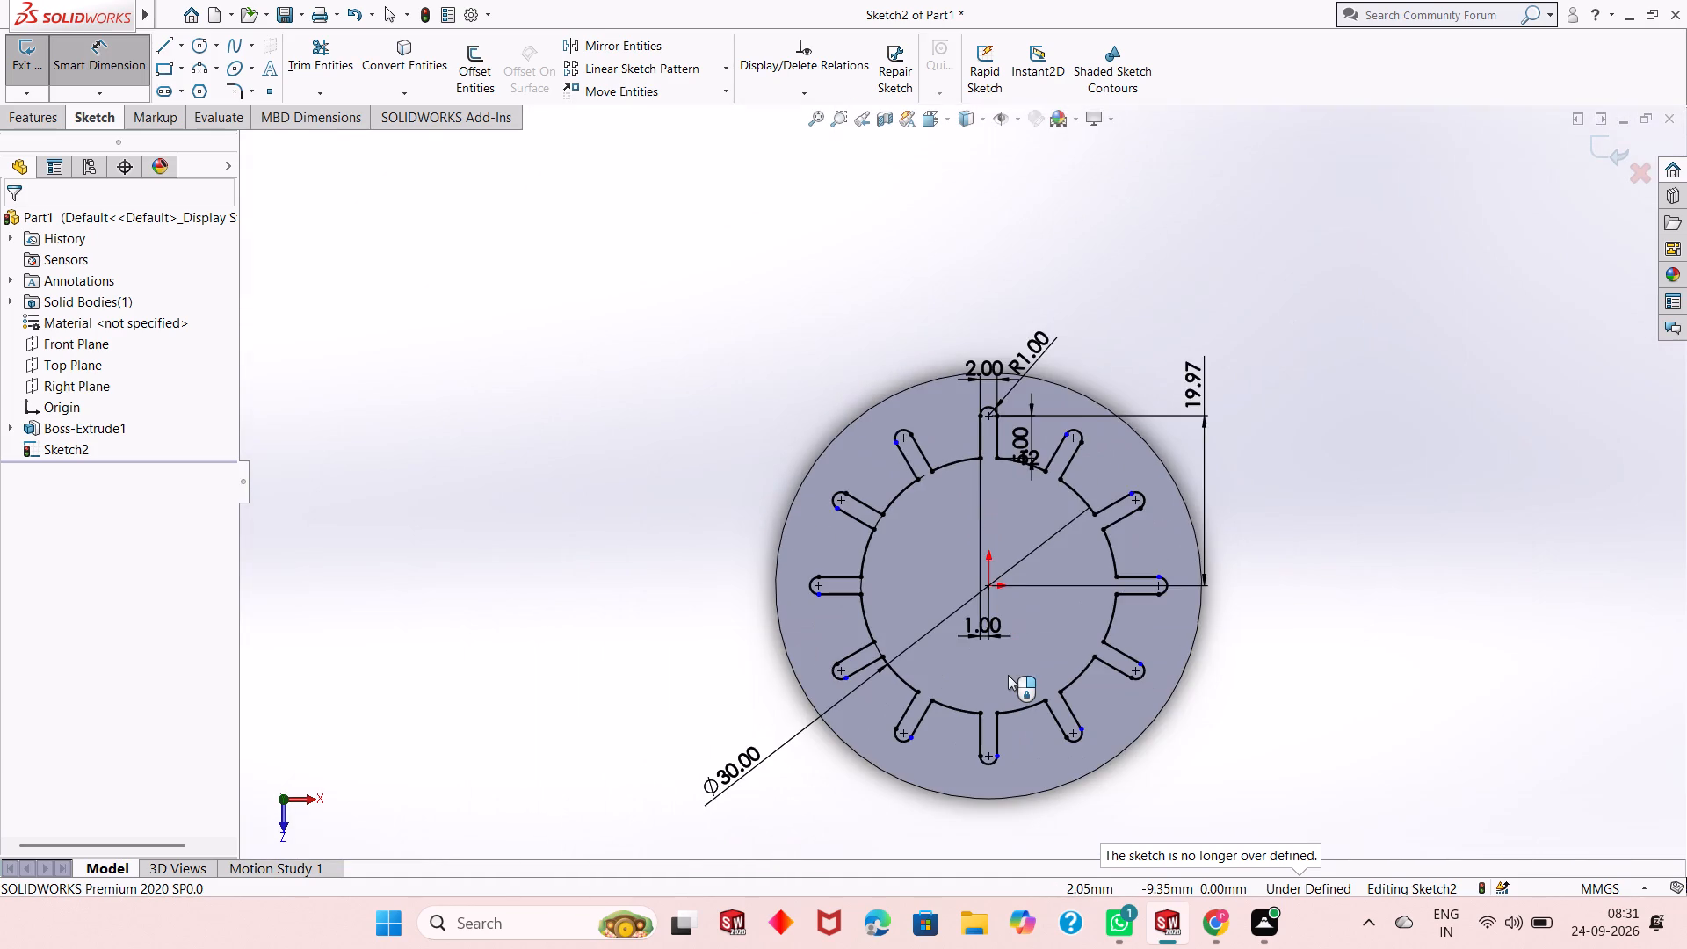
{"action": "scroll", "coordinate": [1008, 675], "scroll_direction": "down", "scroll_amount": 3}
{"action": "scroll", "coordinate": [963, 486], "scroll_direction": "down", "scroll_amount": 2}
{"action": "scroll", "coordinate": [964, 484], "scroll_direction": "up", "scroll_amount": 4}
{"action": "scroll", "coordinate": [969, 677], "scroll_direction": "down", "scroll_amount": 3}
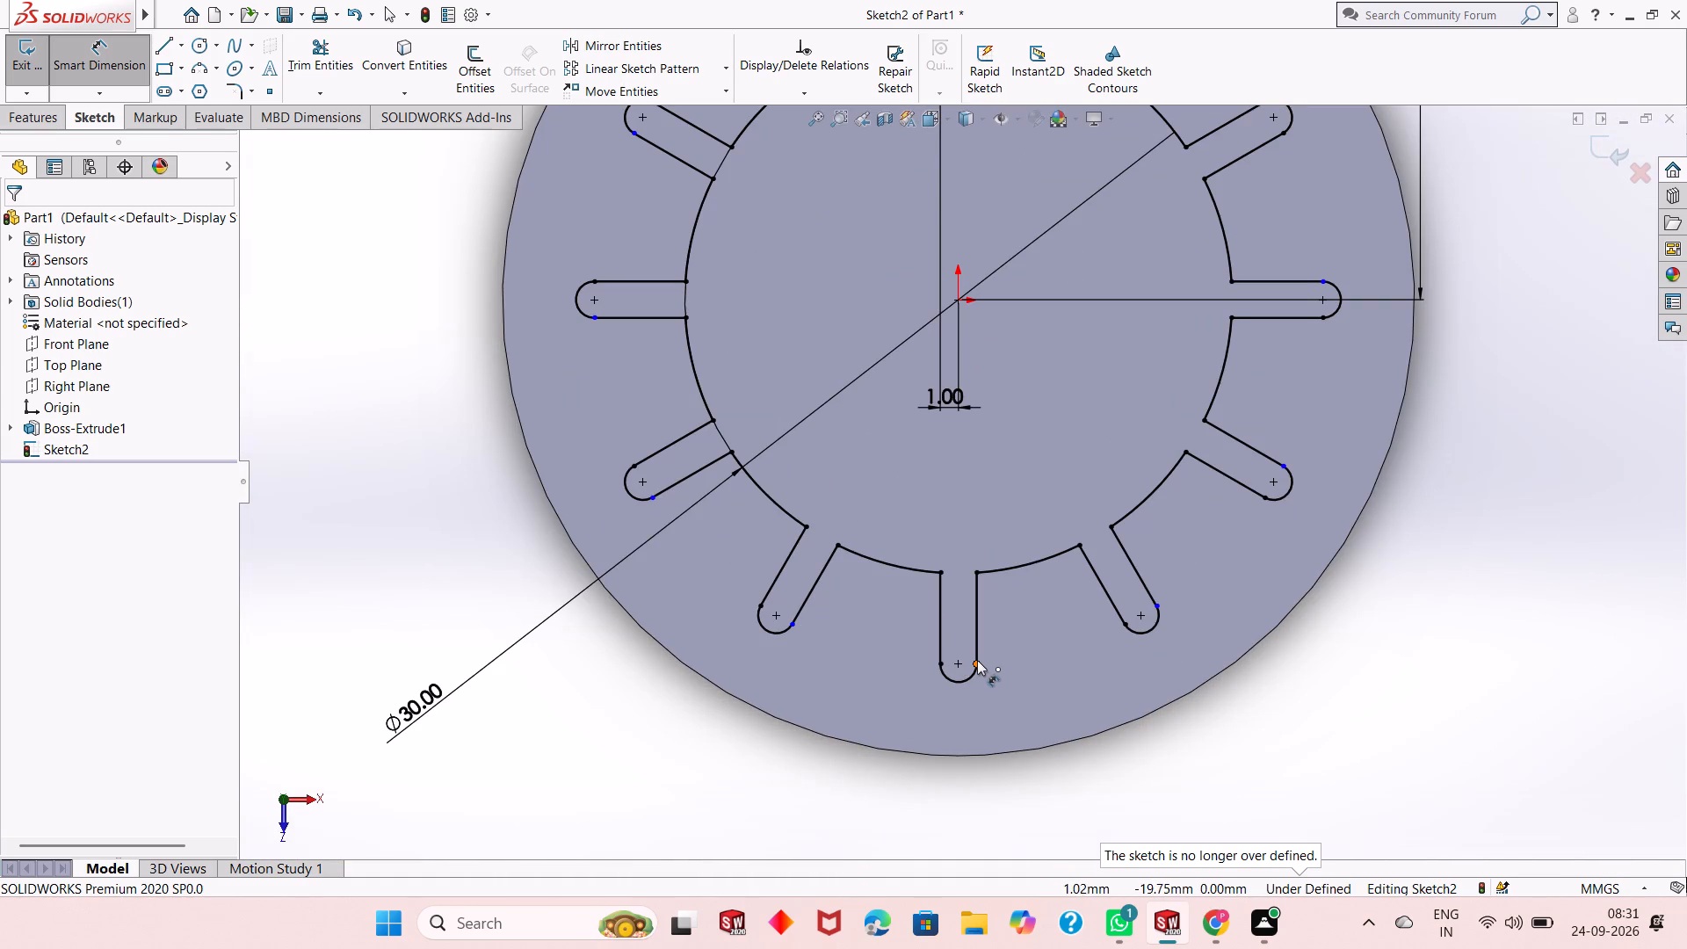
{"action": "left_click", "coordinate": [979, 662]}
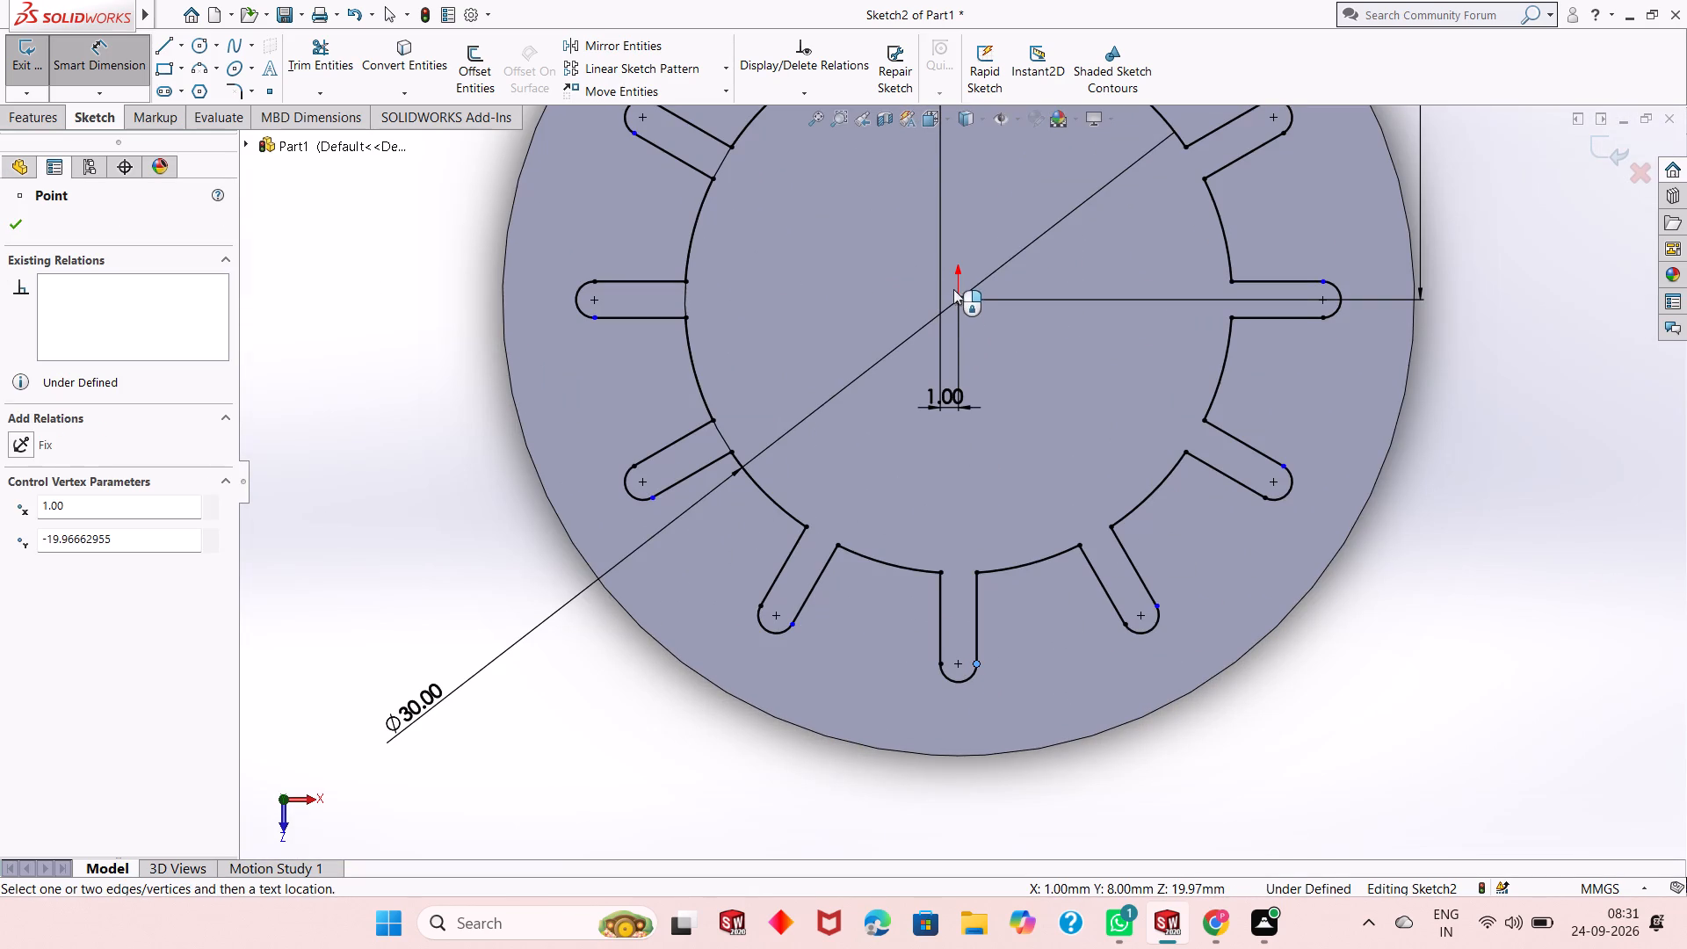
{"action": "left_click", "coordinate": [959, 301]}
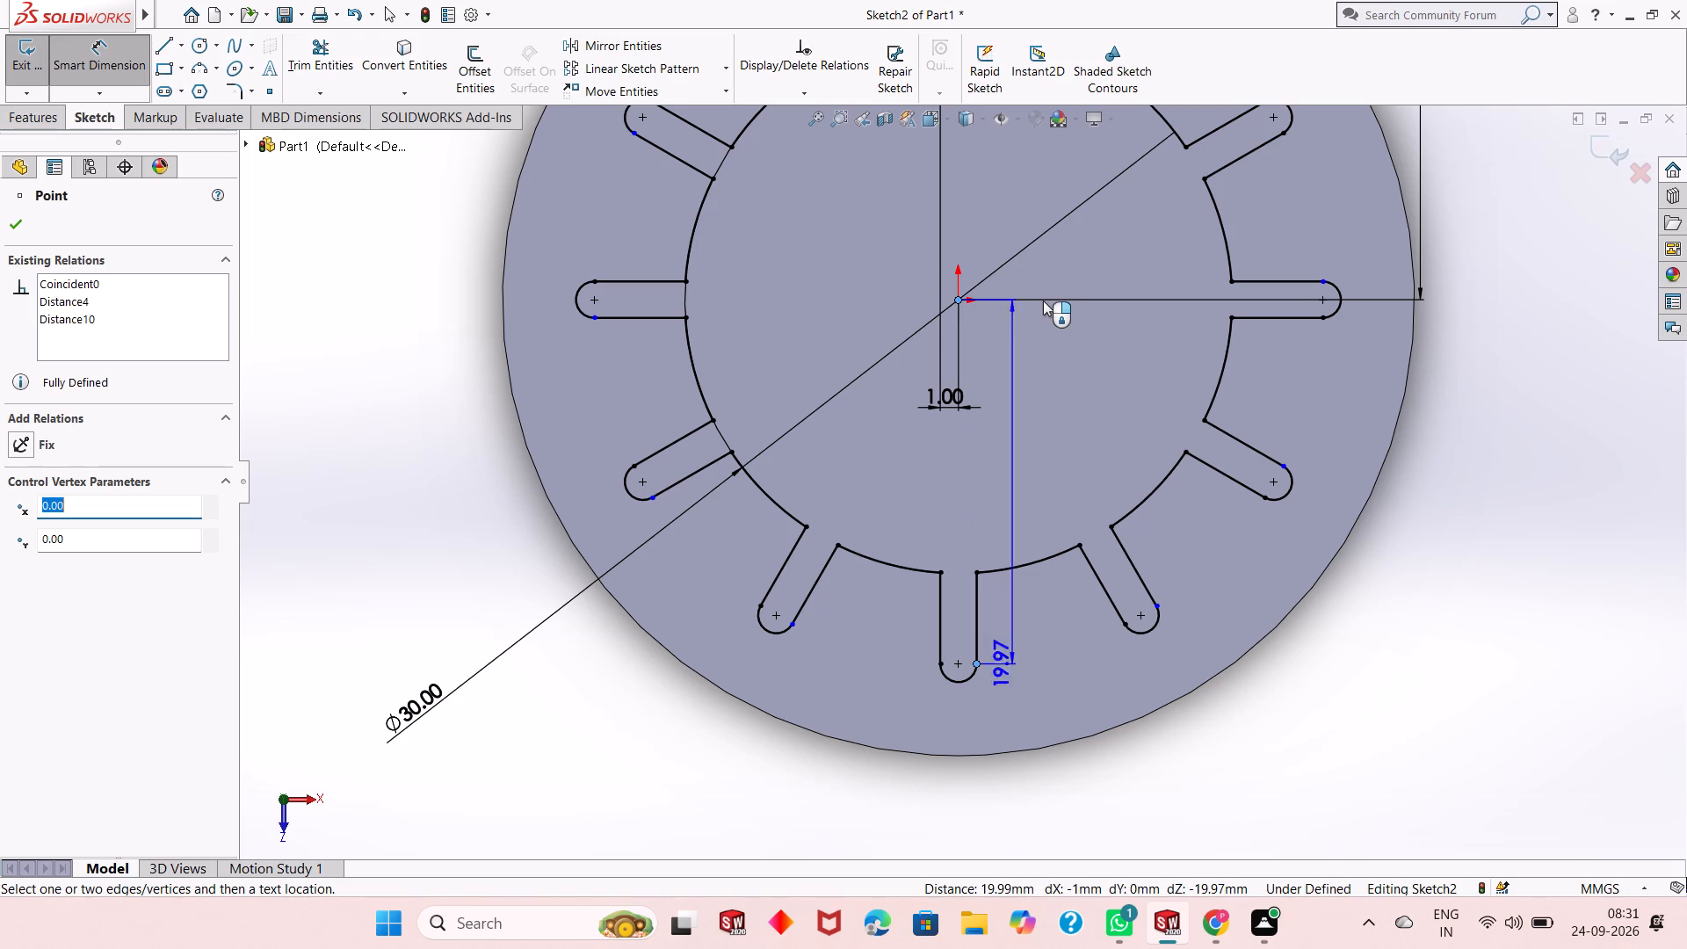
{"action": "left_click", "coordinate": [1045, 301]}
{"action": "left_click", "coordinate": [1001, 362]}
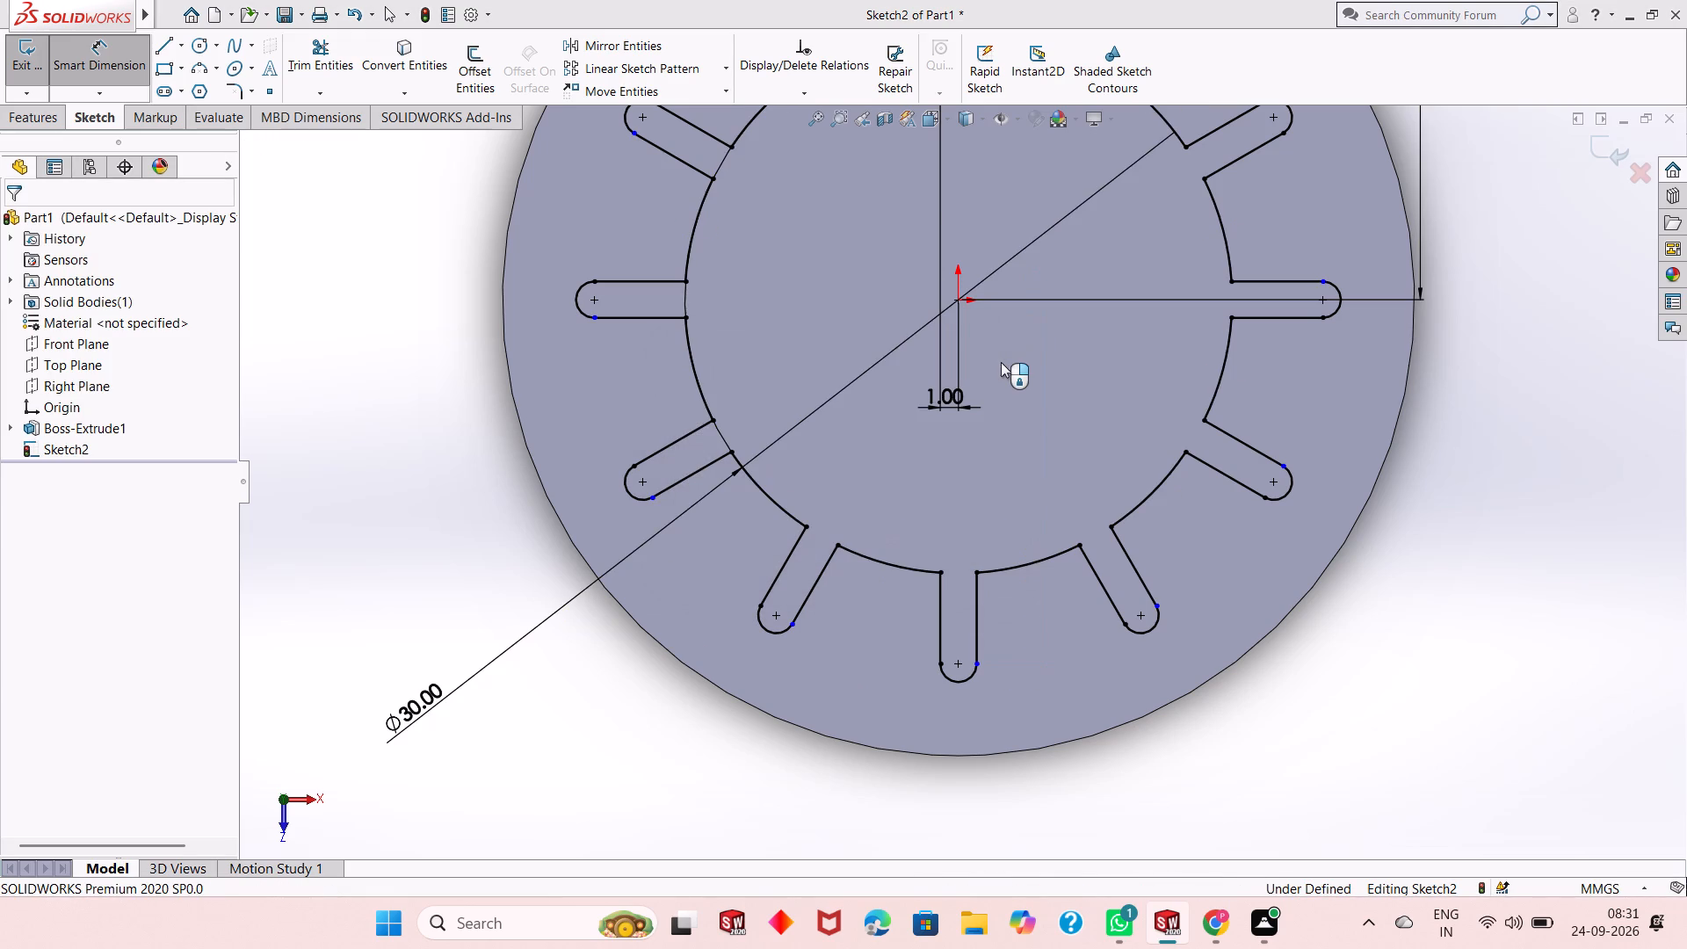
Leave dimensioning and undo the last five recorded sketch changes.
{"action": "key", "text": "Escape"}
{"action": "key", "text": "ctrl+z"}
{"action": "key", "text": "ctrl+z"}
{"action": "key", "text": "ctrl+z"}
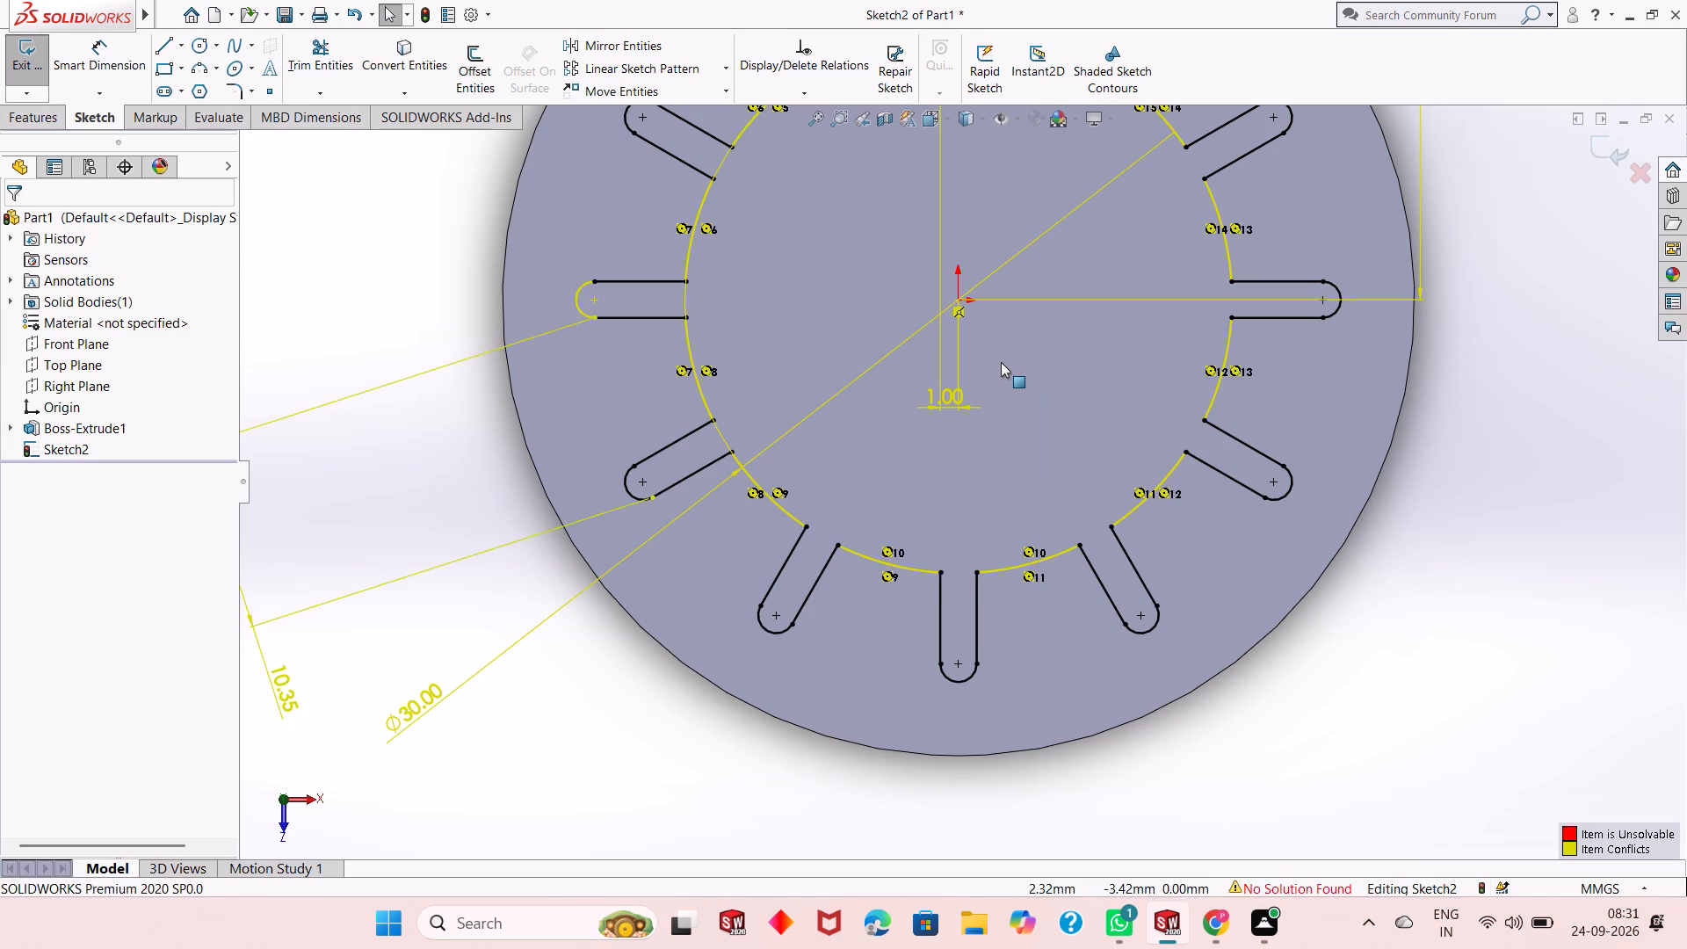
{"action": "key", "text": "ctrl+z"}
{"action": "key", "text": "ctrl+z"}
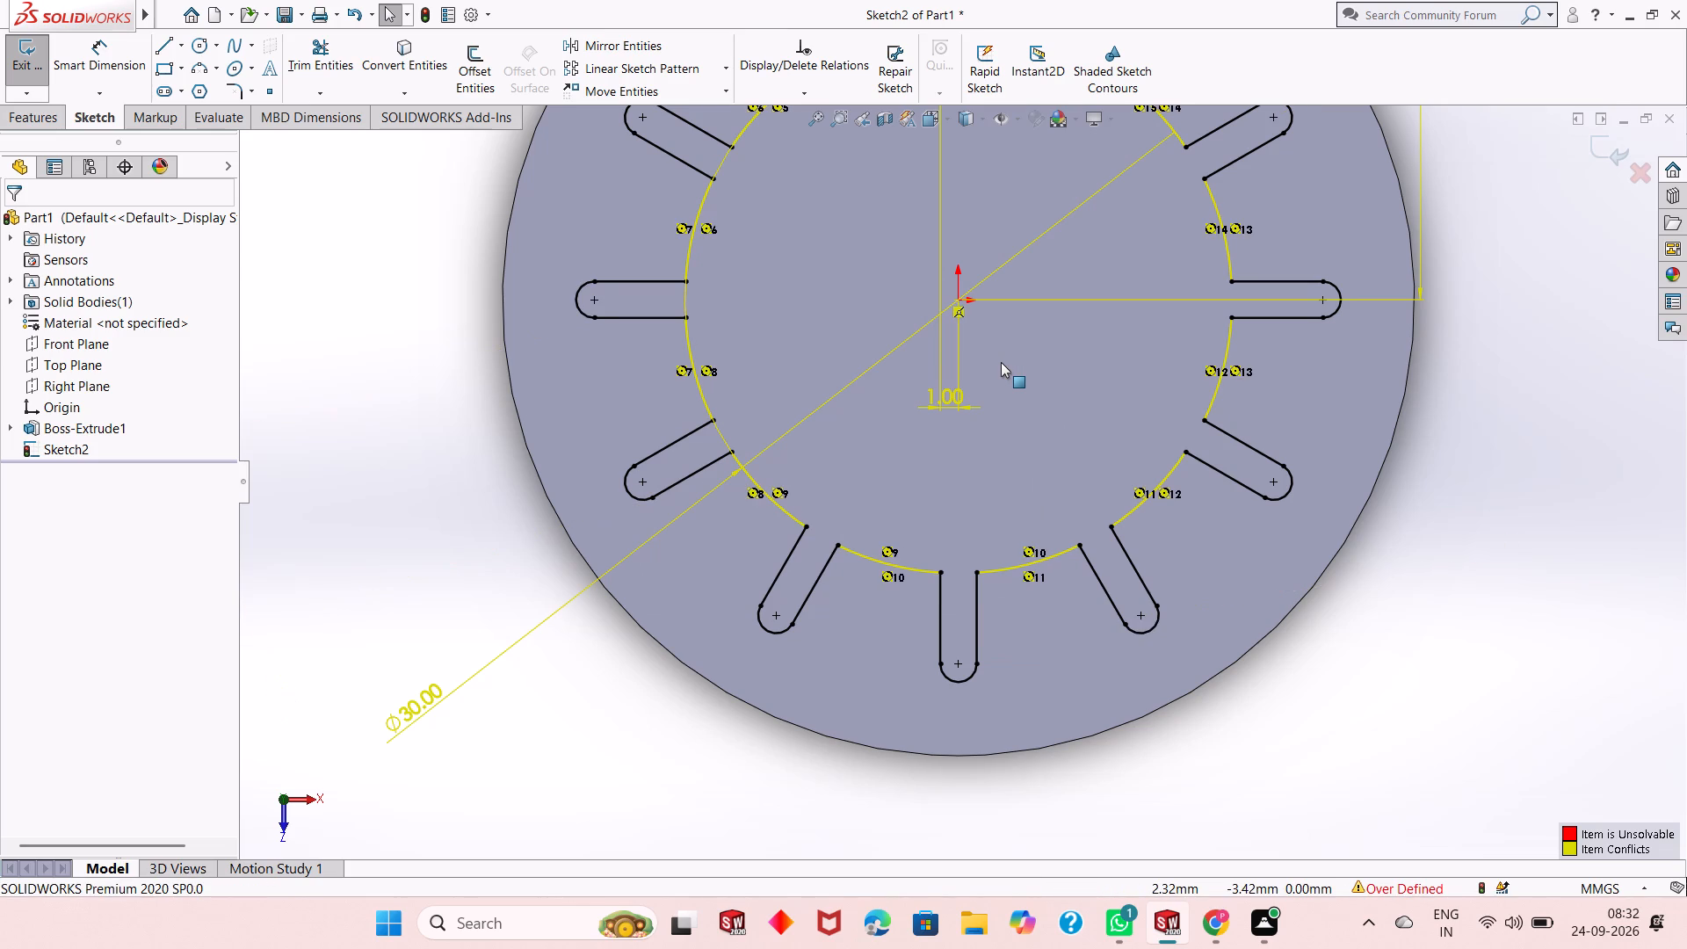
Delete the 19.97 vertical dimension between the origin and the 12 o'clock slot's rounded end.
{"action": "scroll", "coordinate": [1042, 376], "scroll_direction": "up", "scroll_amount": 3}
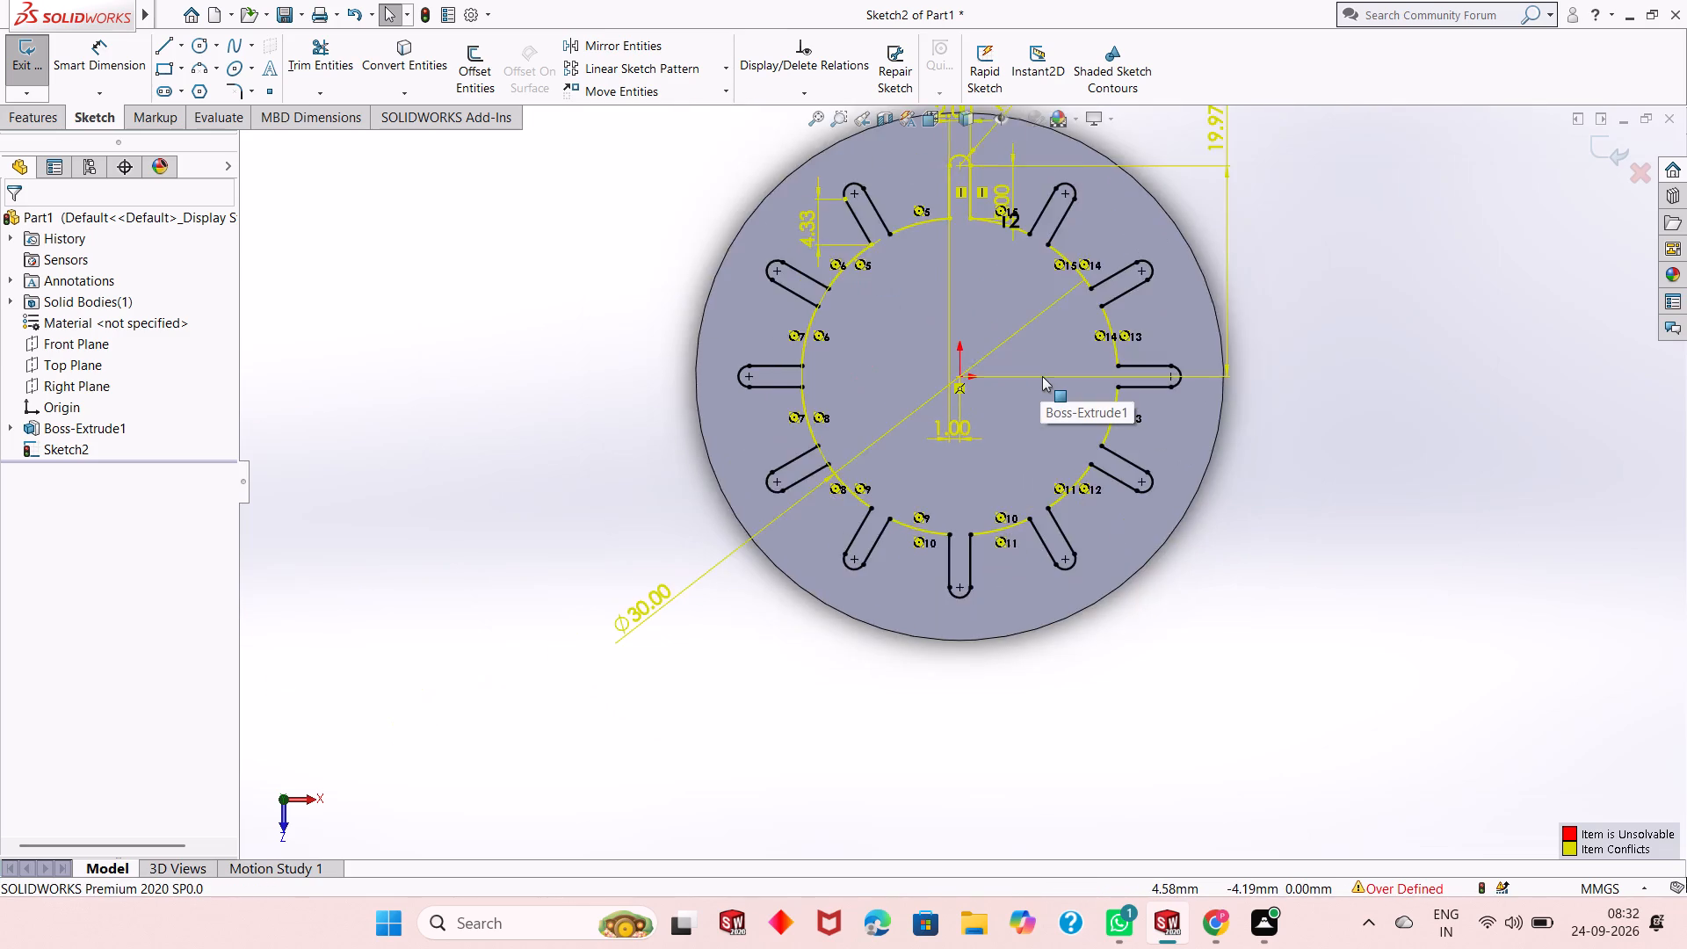
{"action": "scroll", "coordinate": [1042, 376], "scroll_direction": "up", "scroll_amount": 2}
{"action": "scroll", "coordinate": [1025, 253], "scroll_direction": "down", "scroll_amount": 4}
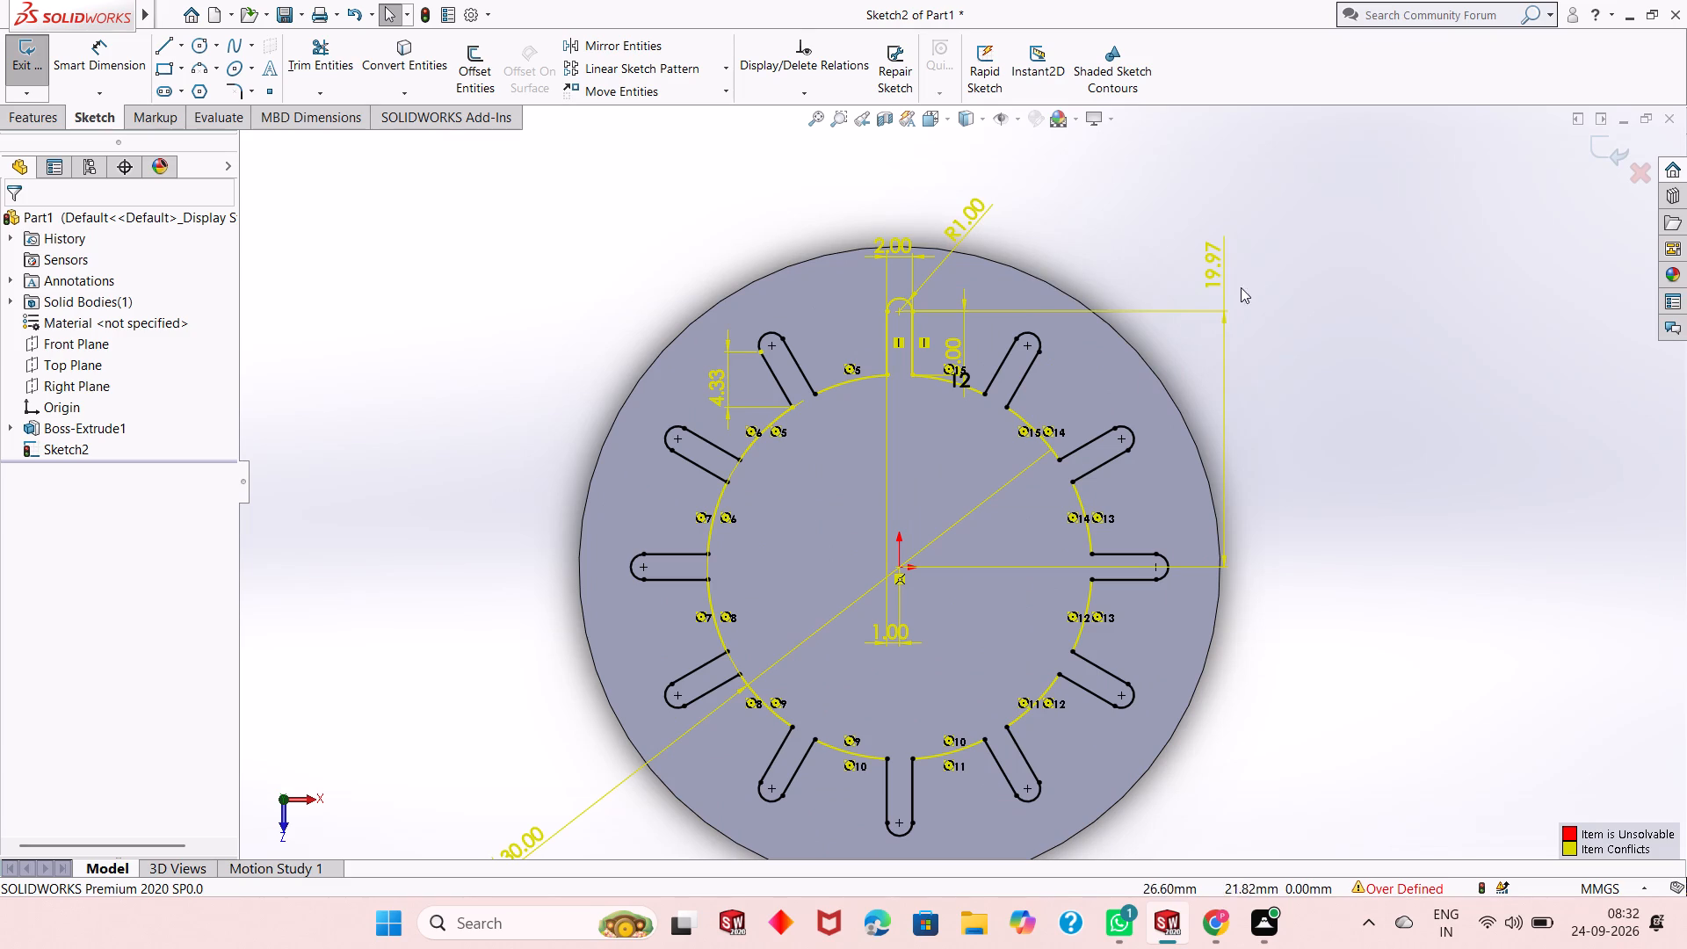
{"action": "right_click", "coordinate": [1223, 272]}
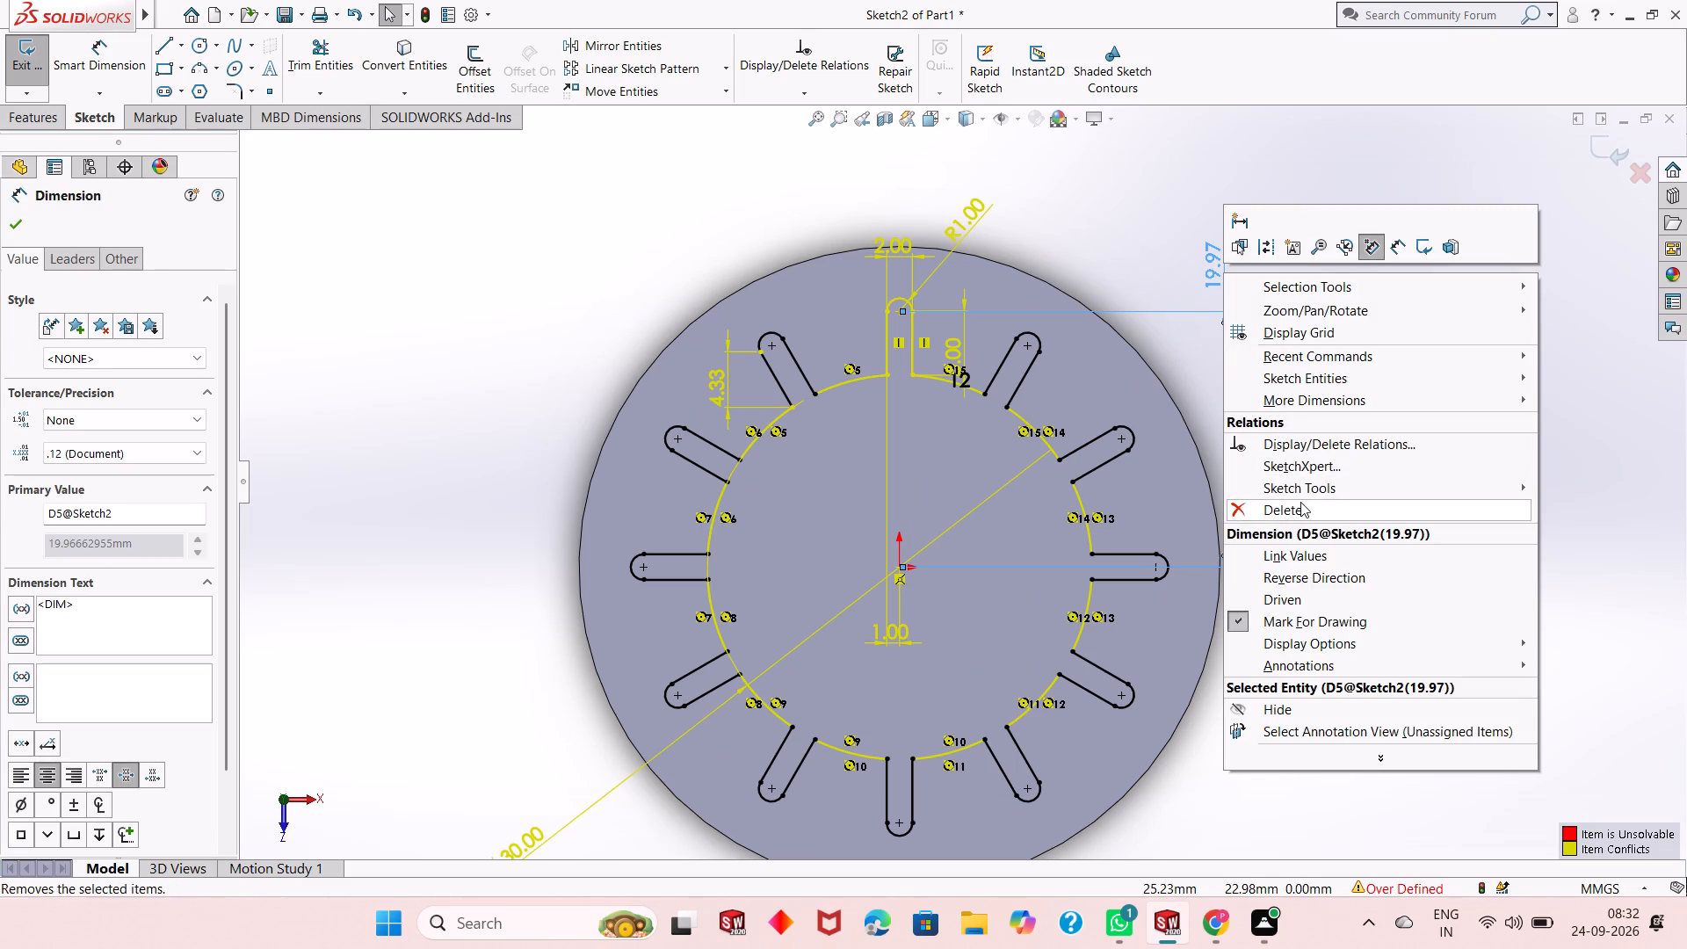
{"action": "left_click", "coordinate": [1301, 503]}
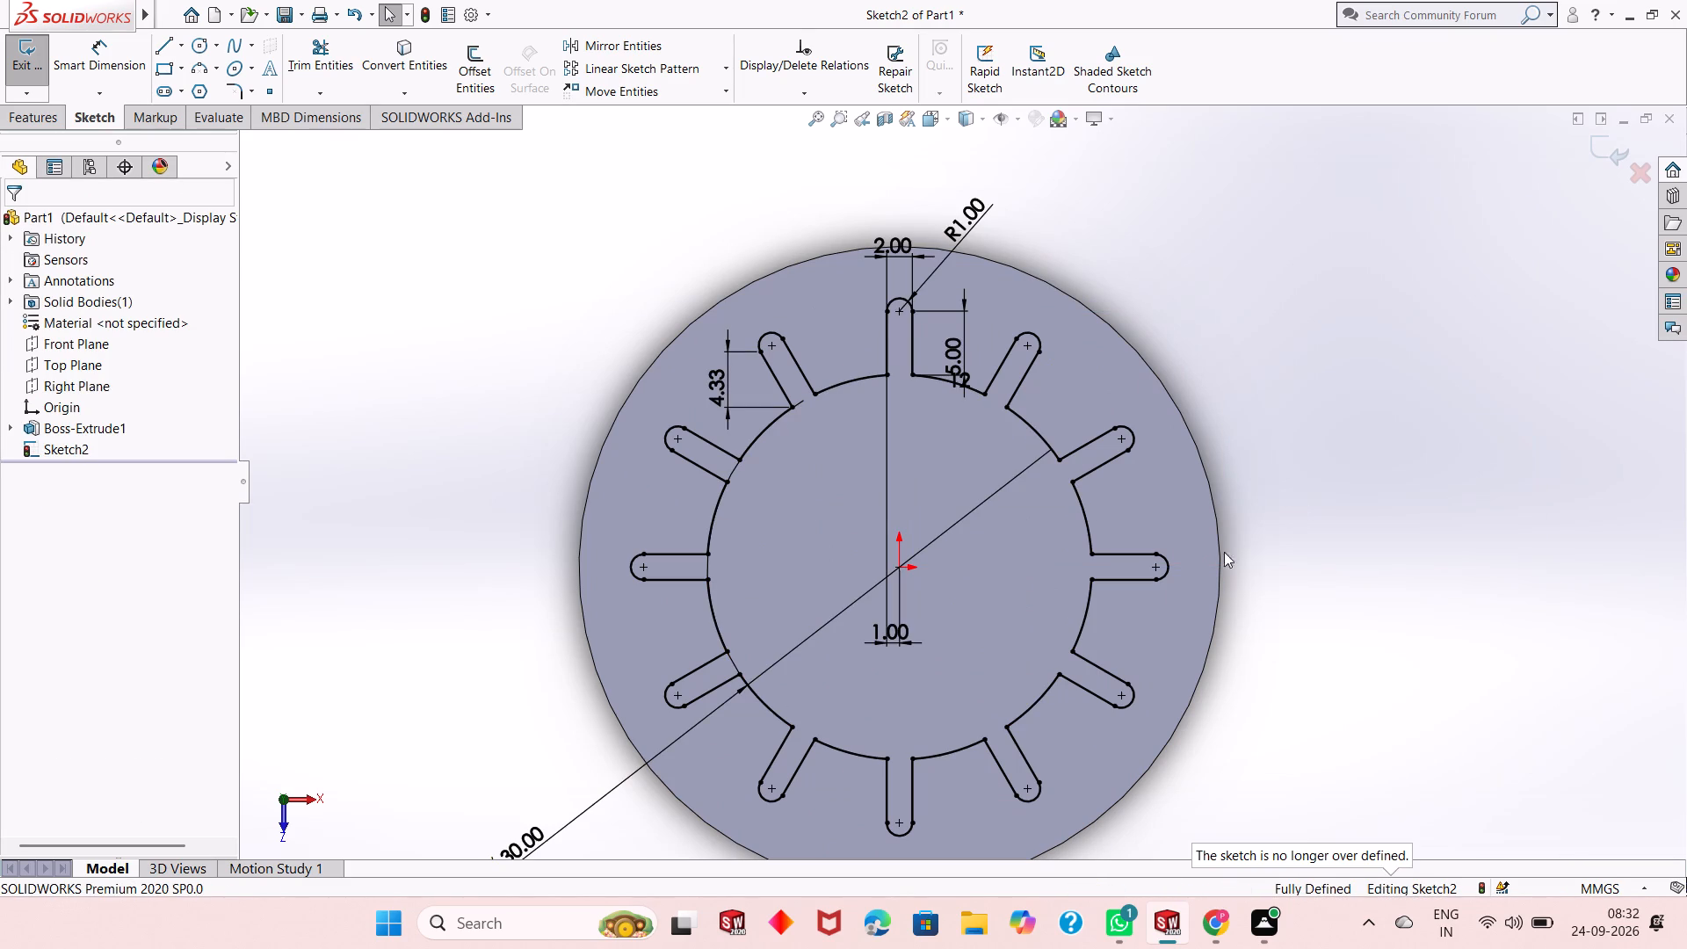
Replace the radius dimension on the 12 o'clock slot's rounded end with a new 1 mm radius dimension.
{"action": "scroll", "coordinate": [894, 685], "scroll_direction": "up", "scroll_amount": 2}
{"action": "scroll", "coordinate": [894, 685], "scroll_direction": "down", "scroll_amount": 1}
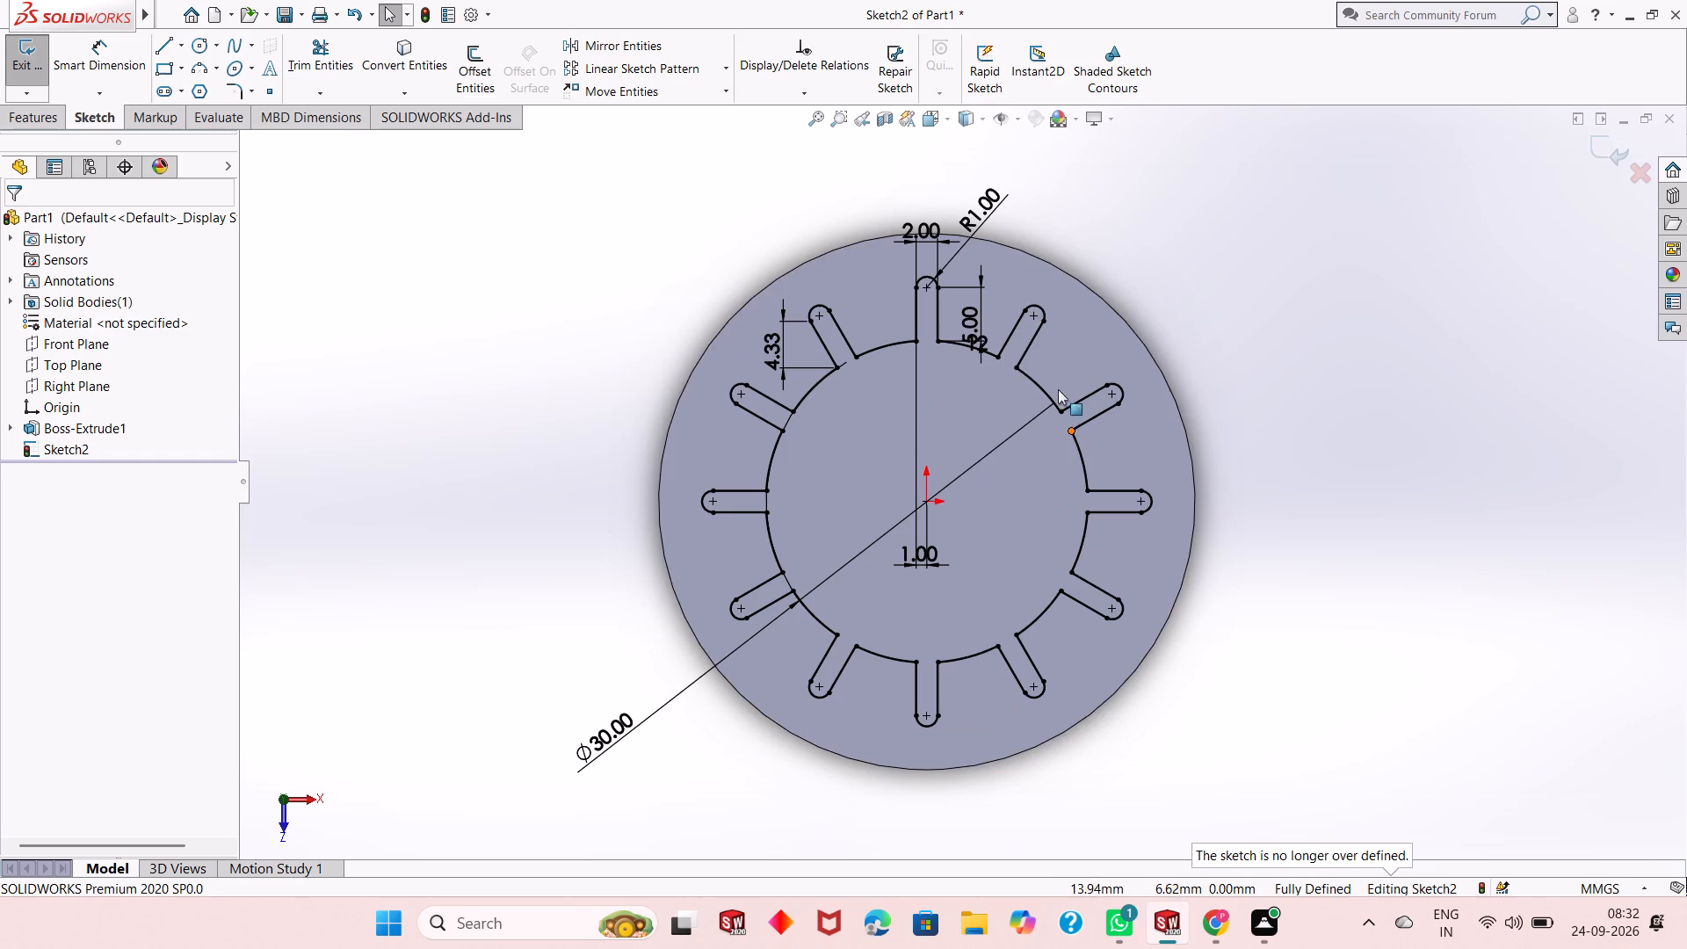
{"action": "scroll", "coordinate": [955, 352], "scroll_direction": "down", "scroll_amount": 6}
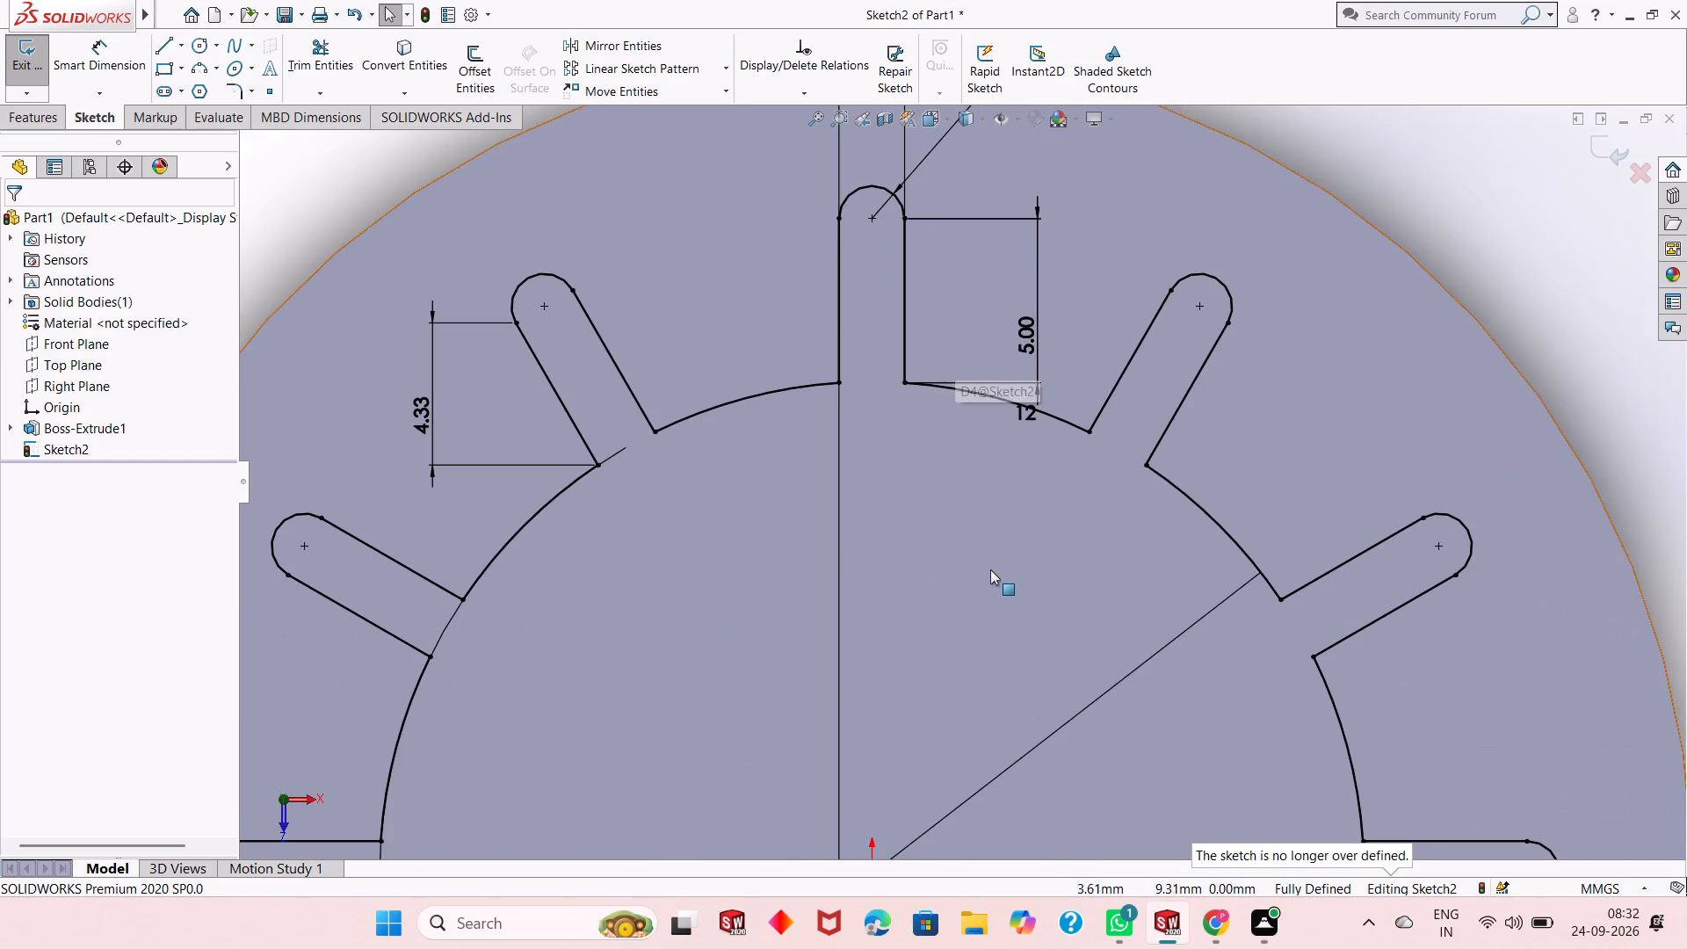
{"action": "scroll", "coordinate": [990, 571], "scroll_direction": "up", "scroll_amount": 6}
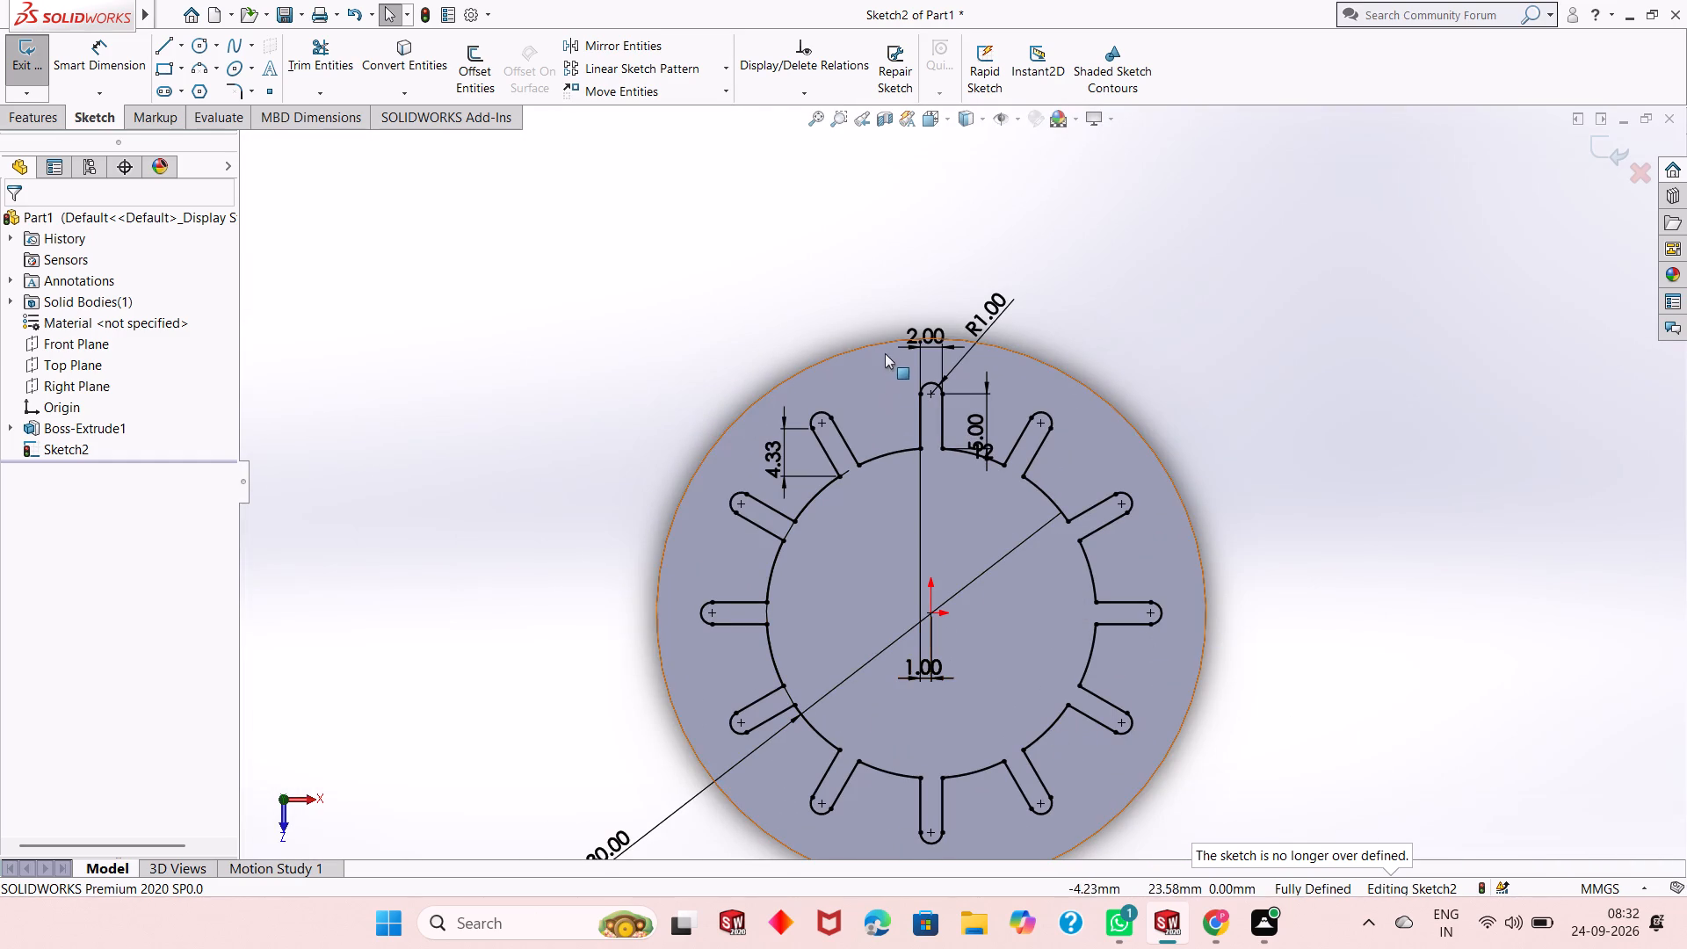
{"action": "right_click", "coordinate": [979, 312]}
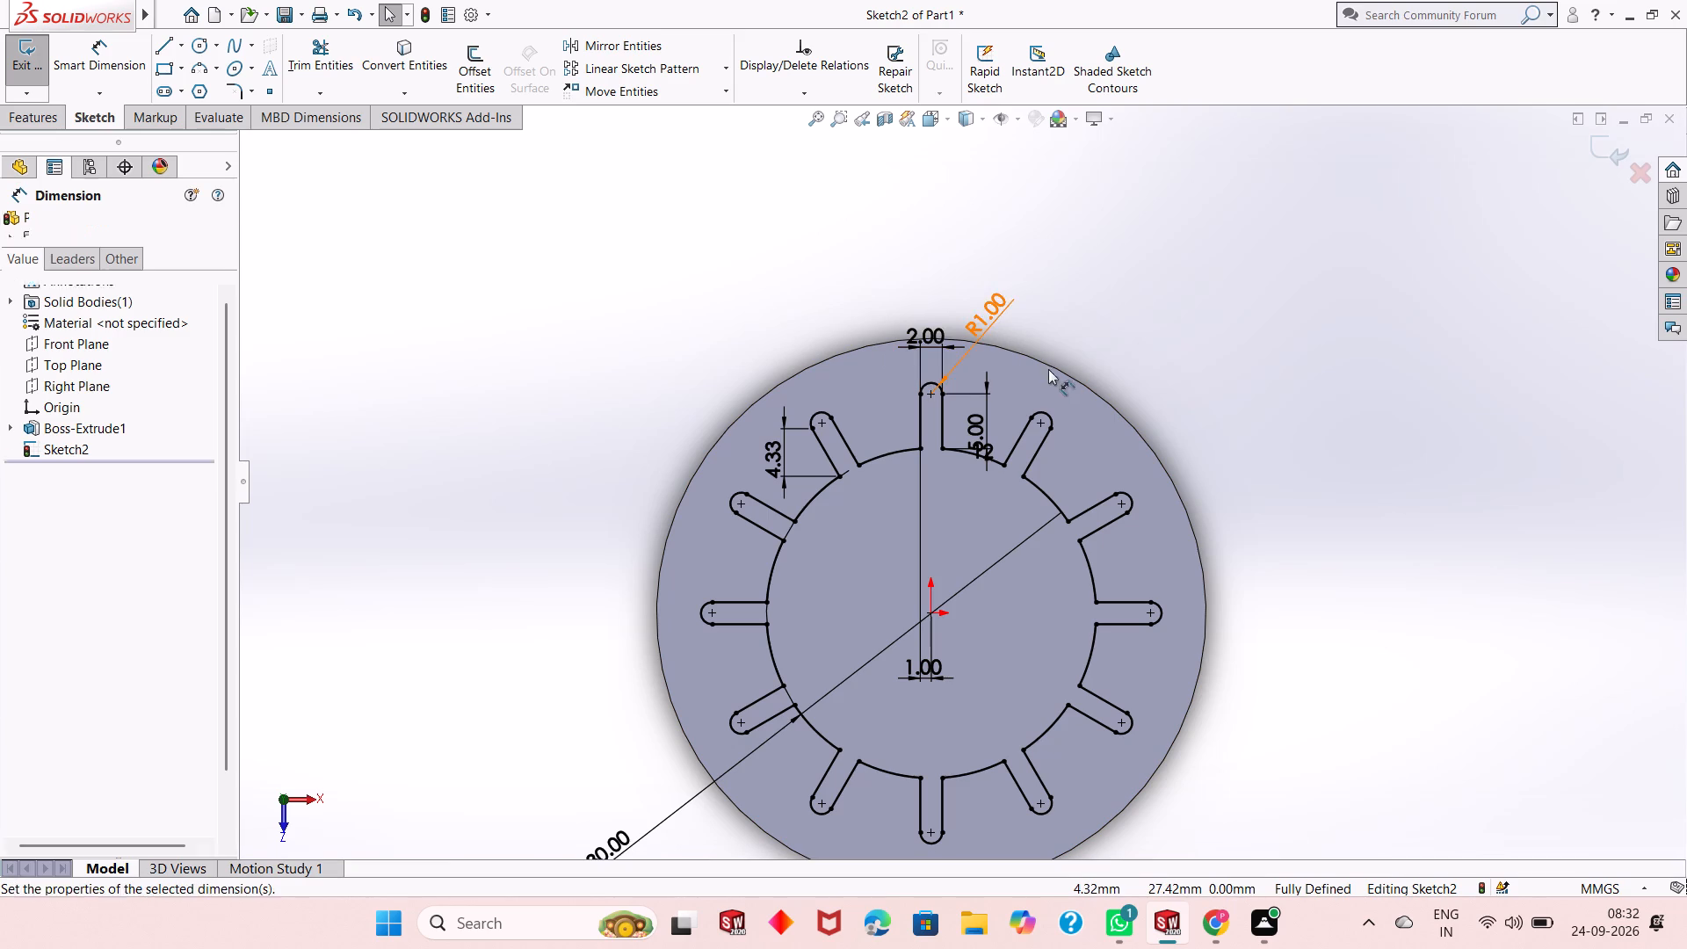
{"action": "left_click", "coordinate": [1099, 525]}
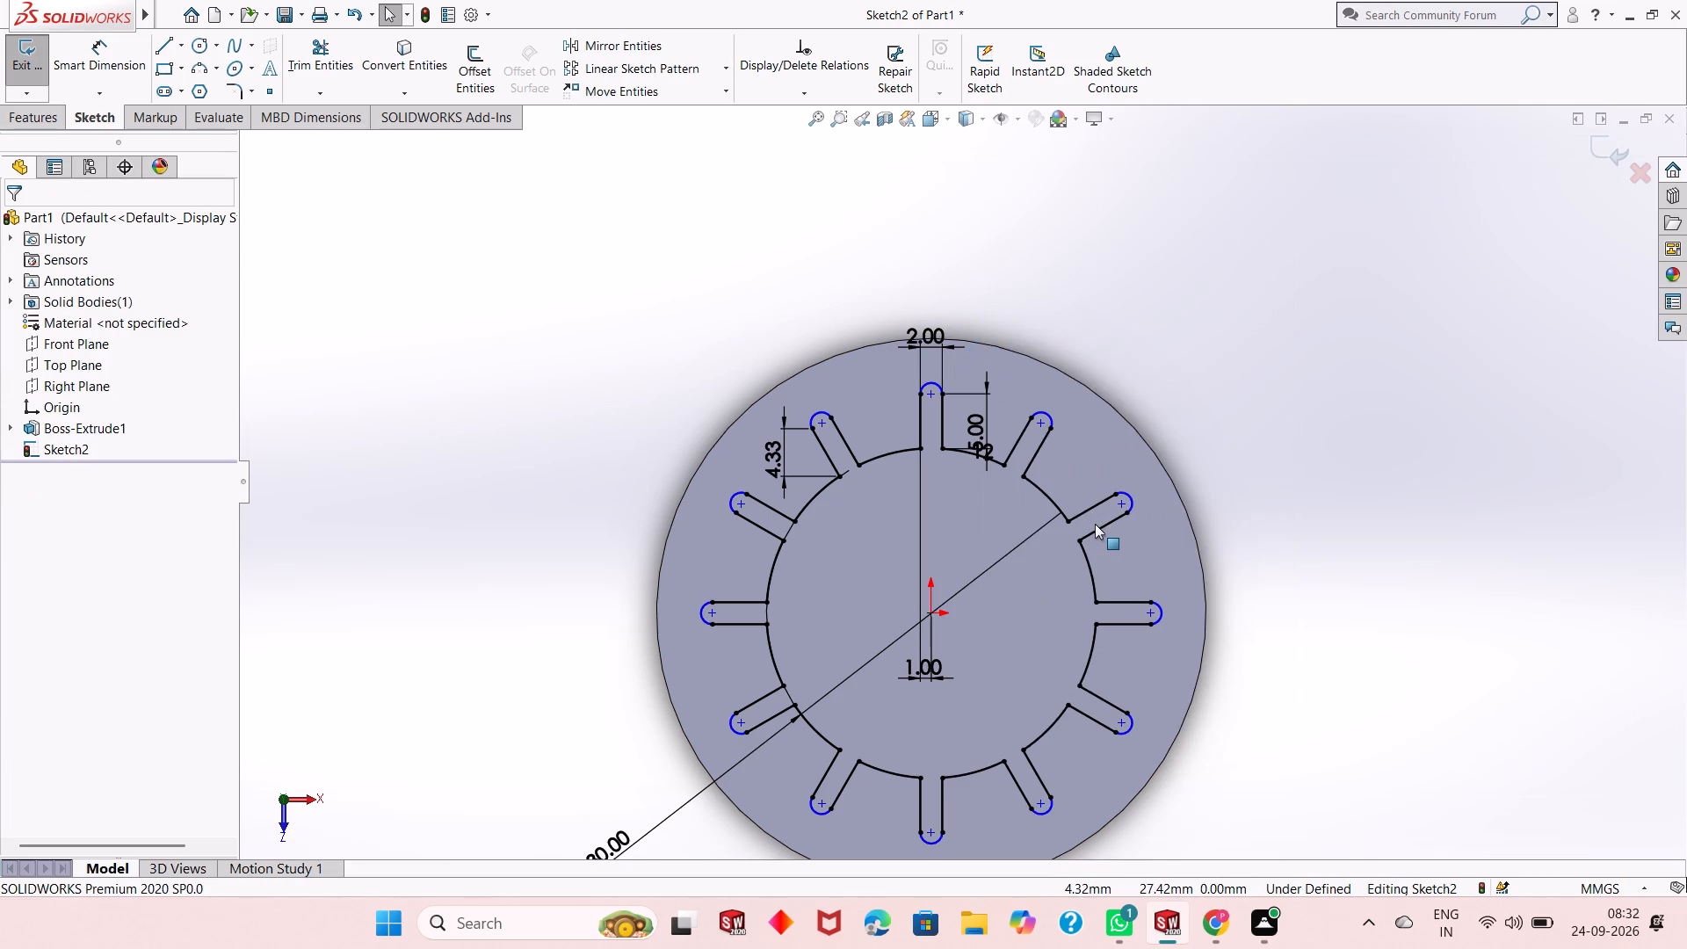
{"action": "left_click", "coordinate": [132, 63]}
{"action": "left_click", "coordinate": [936, 382]}
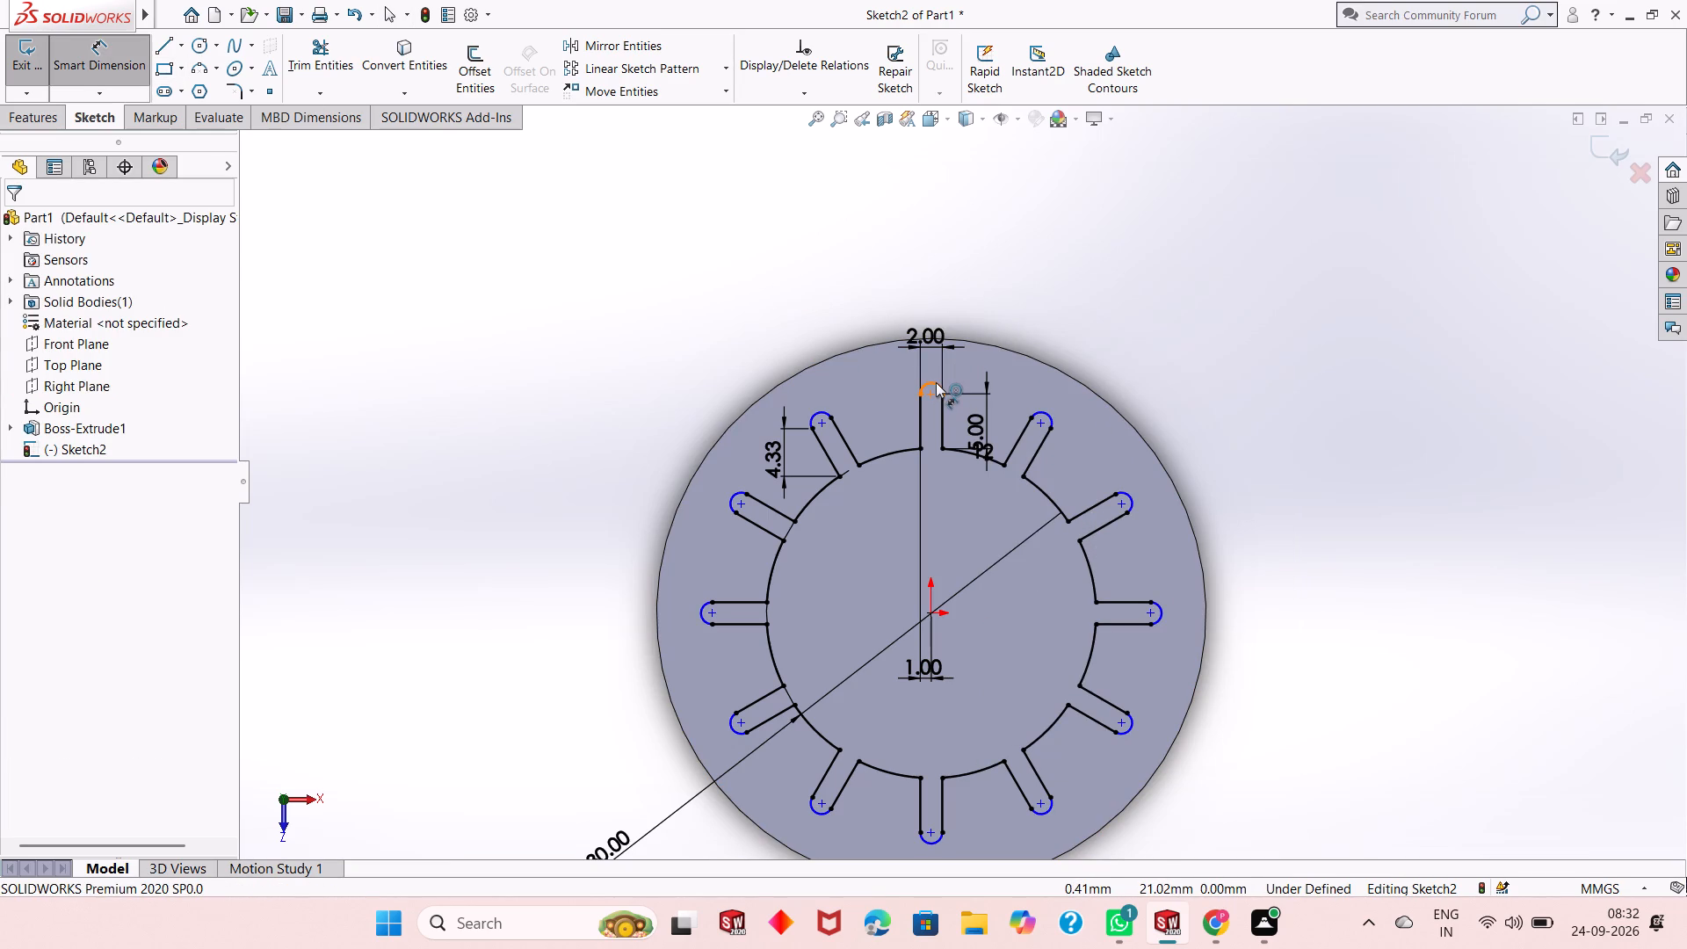
{"action": "left_click", "coordinate": [1039, 257]}
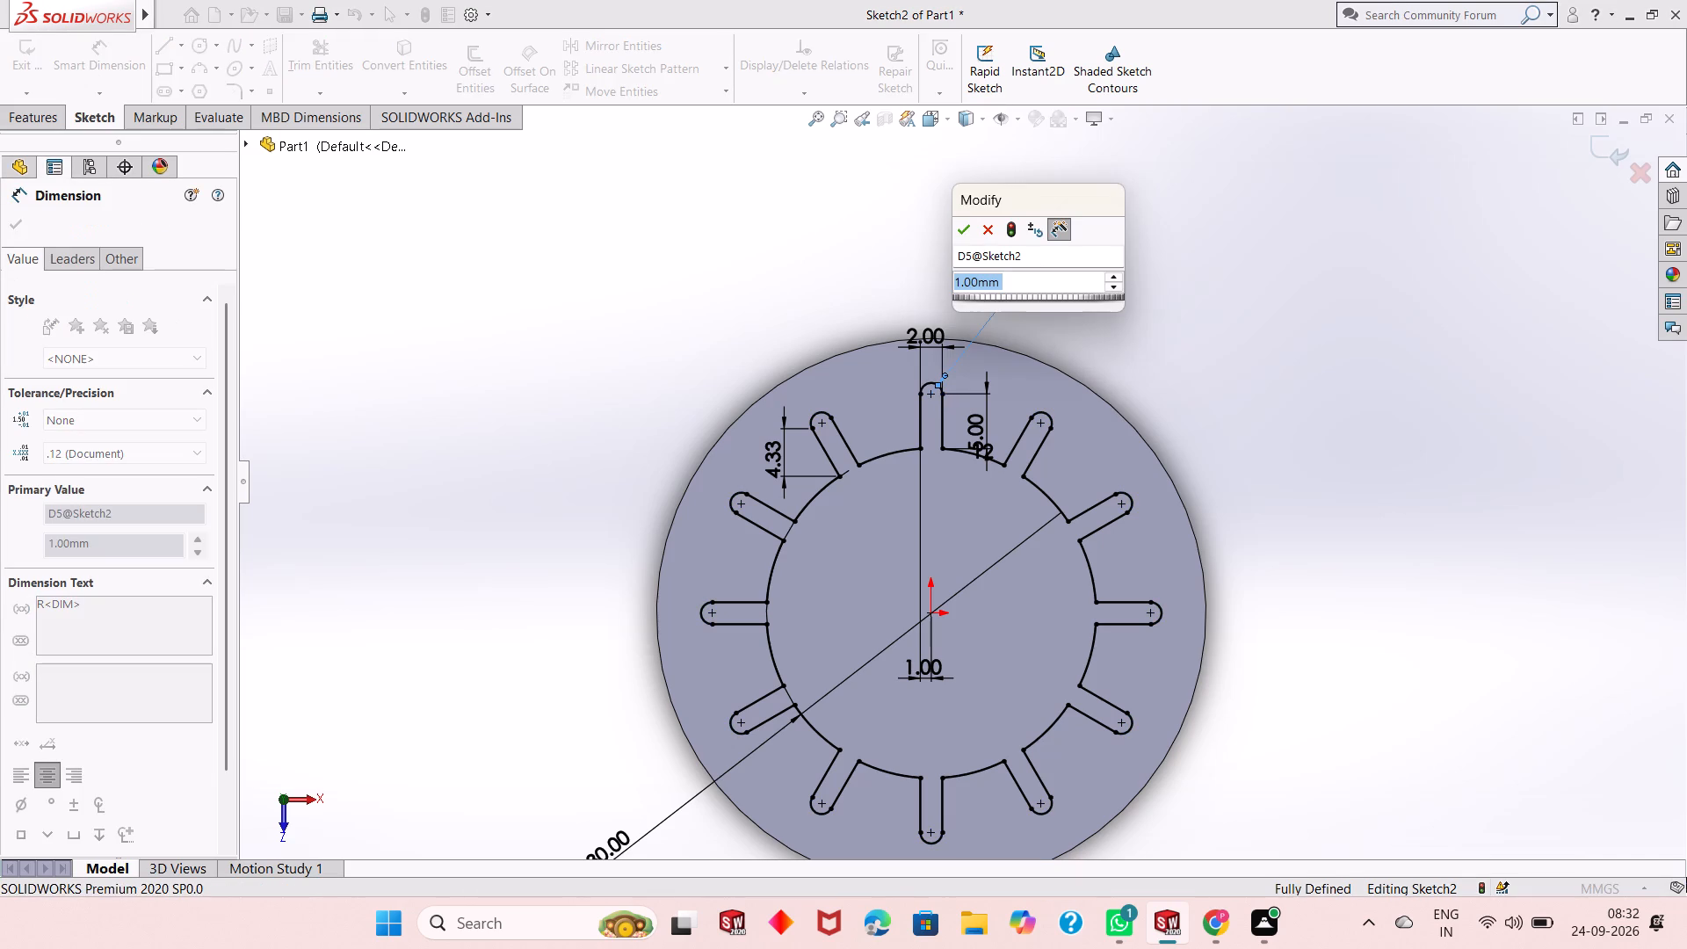
{"action": "left_click", "coordinate": [963, 231]}
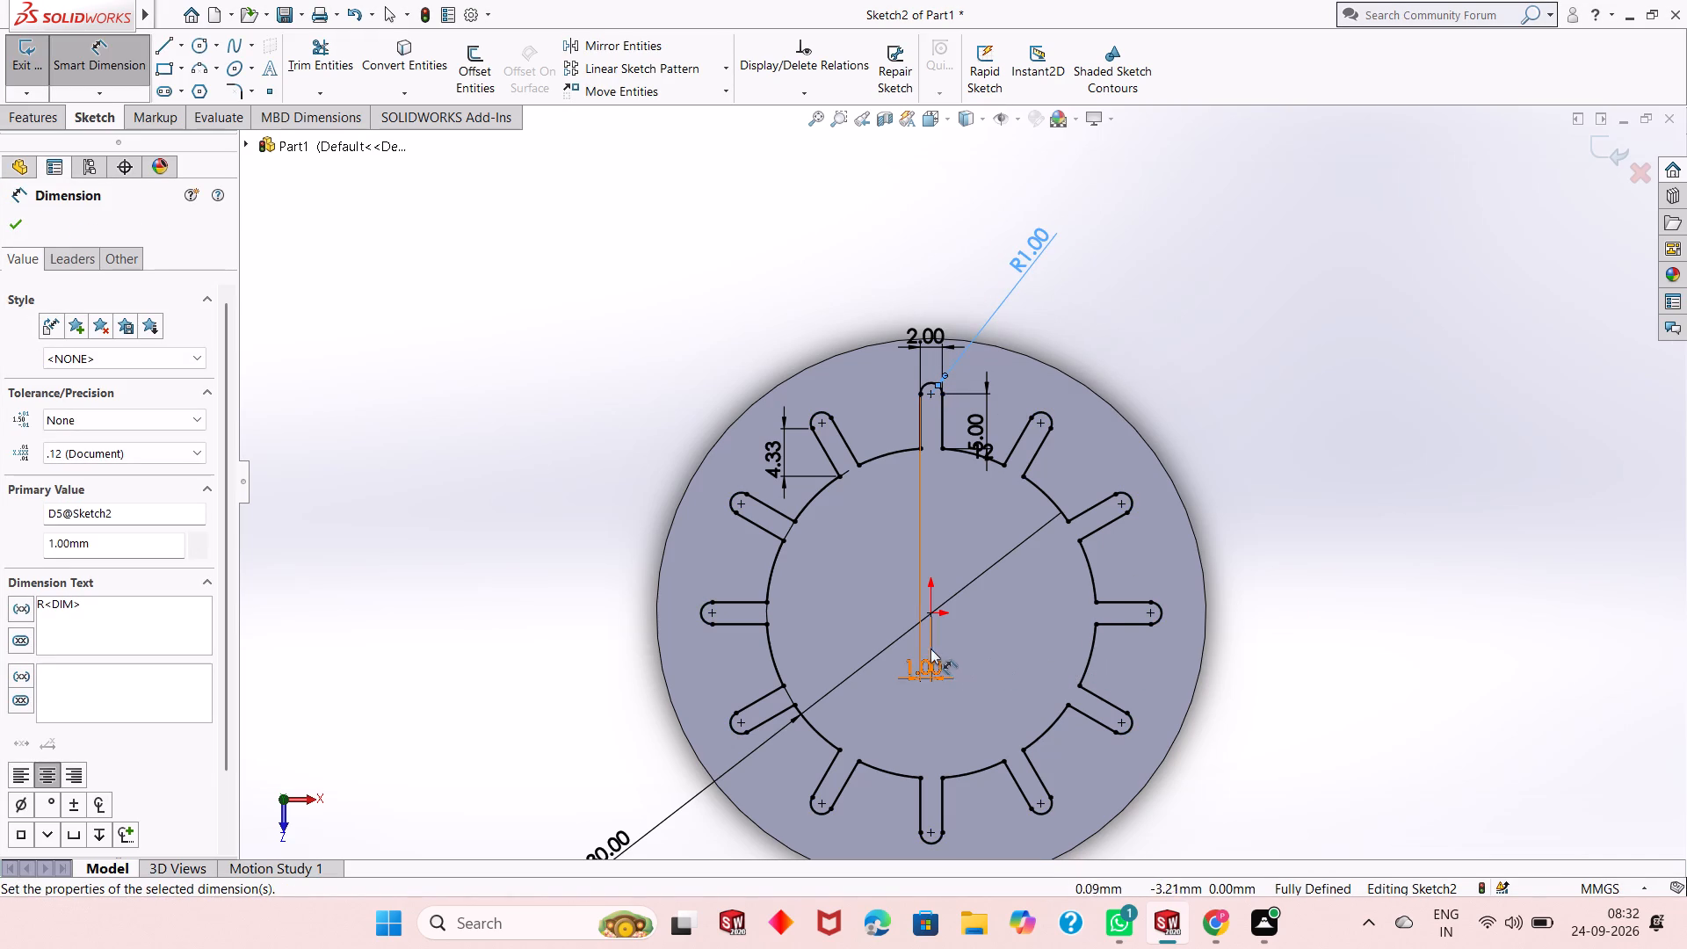
{"action": "left_click", "coordinate": [20, 232]}
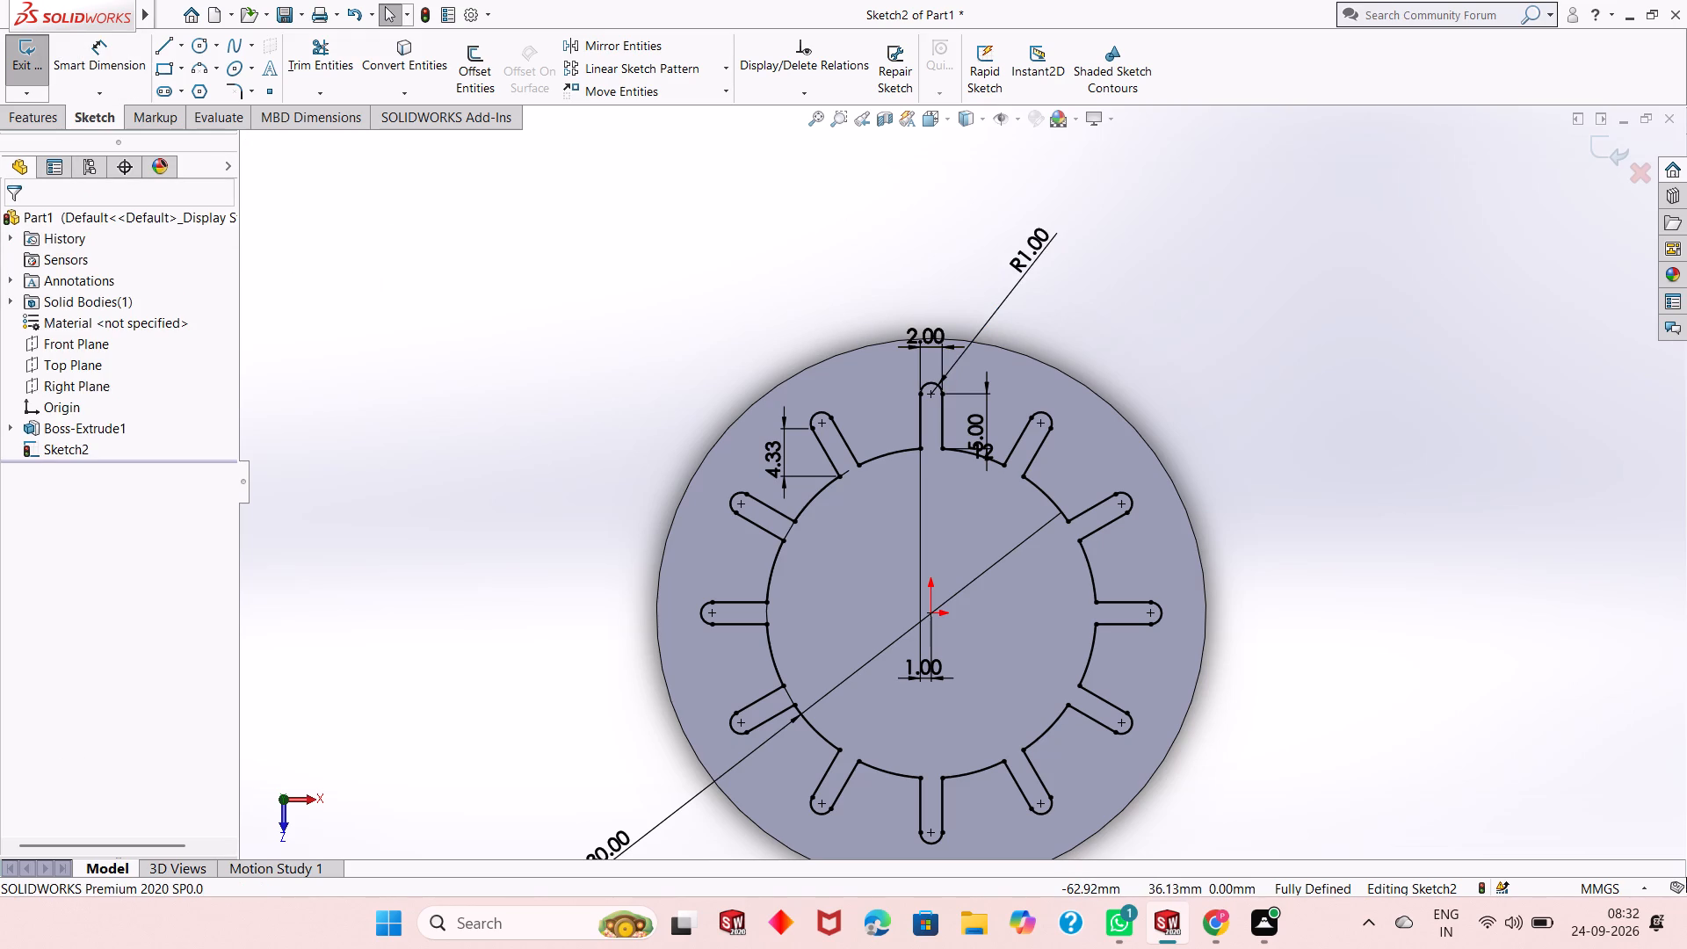
Extrude the slotted circle profile as a 5 mm blind boss above the disc's top face, merged with the disc.
{"action": "left_click", "coordinate": [41, 120]}
{"action": "left_click", "coordinate": [40, 90]}
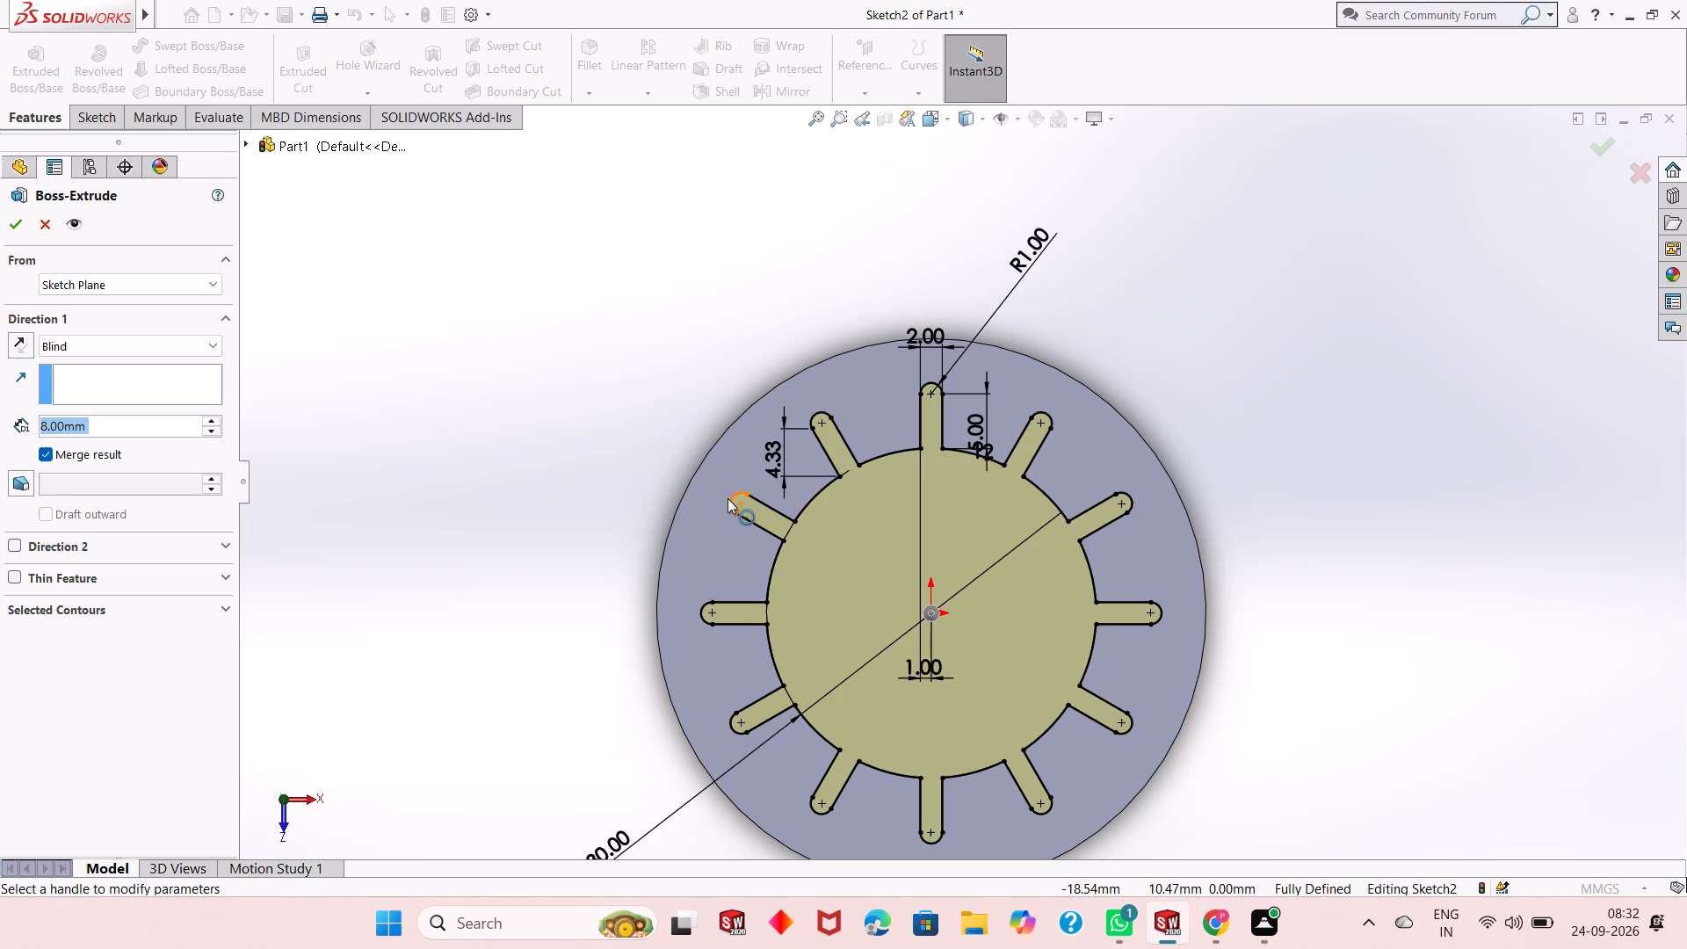
{"action": "middle_click_drag", "start_coordinate": [764, 576], "coordinate": [784, 383]}
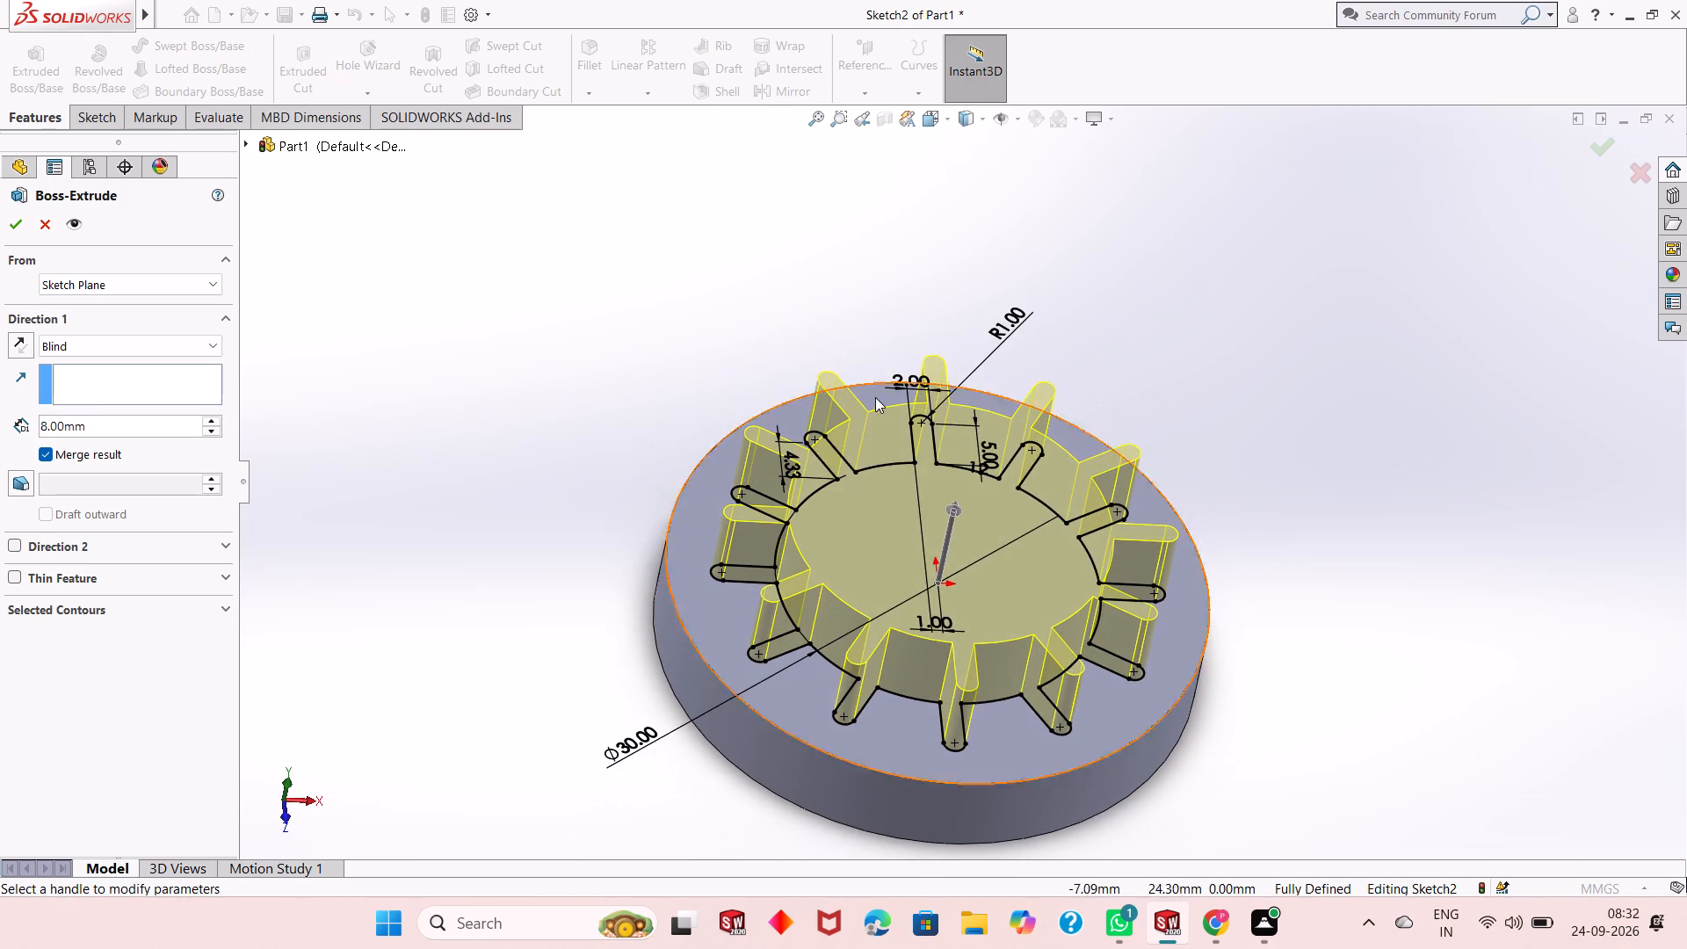
{"action": "scroll", "coordinate": [880, 400], "scroll_direction": "down", "scroll_amount": 2}
{"action": "double_click", "coordinate": [127, 430]}
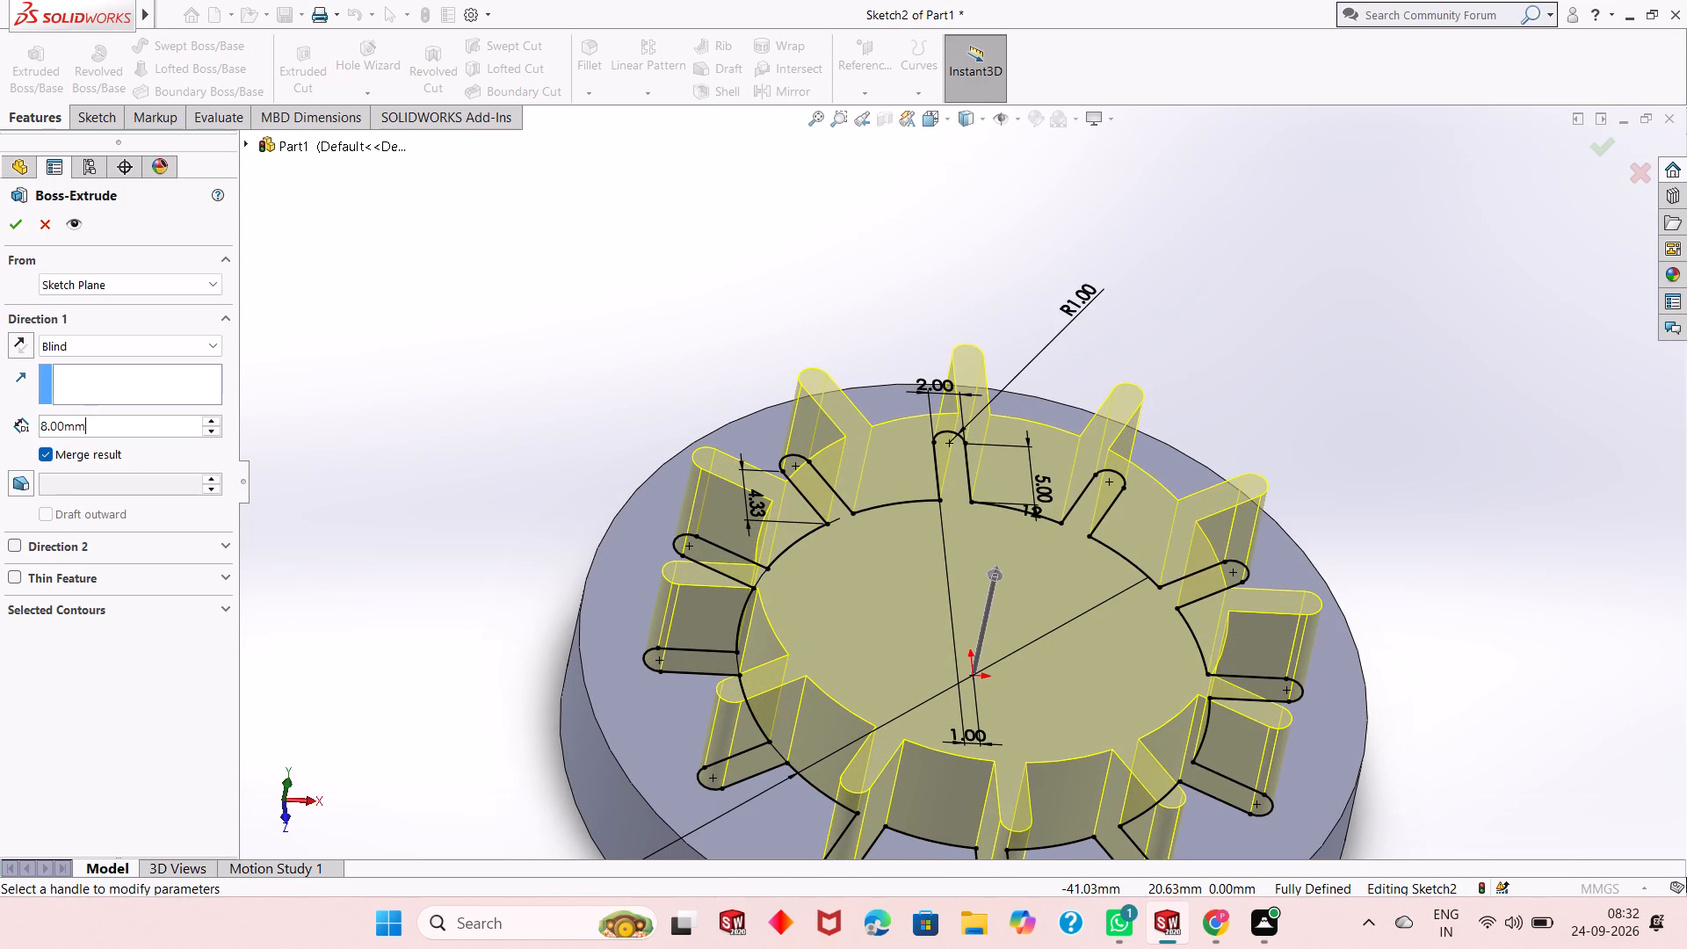
{"action": "key", "text": "5"}
{"action": "key", "text": "Return"}
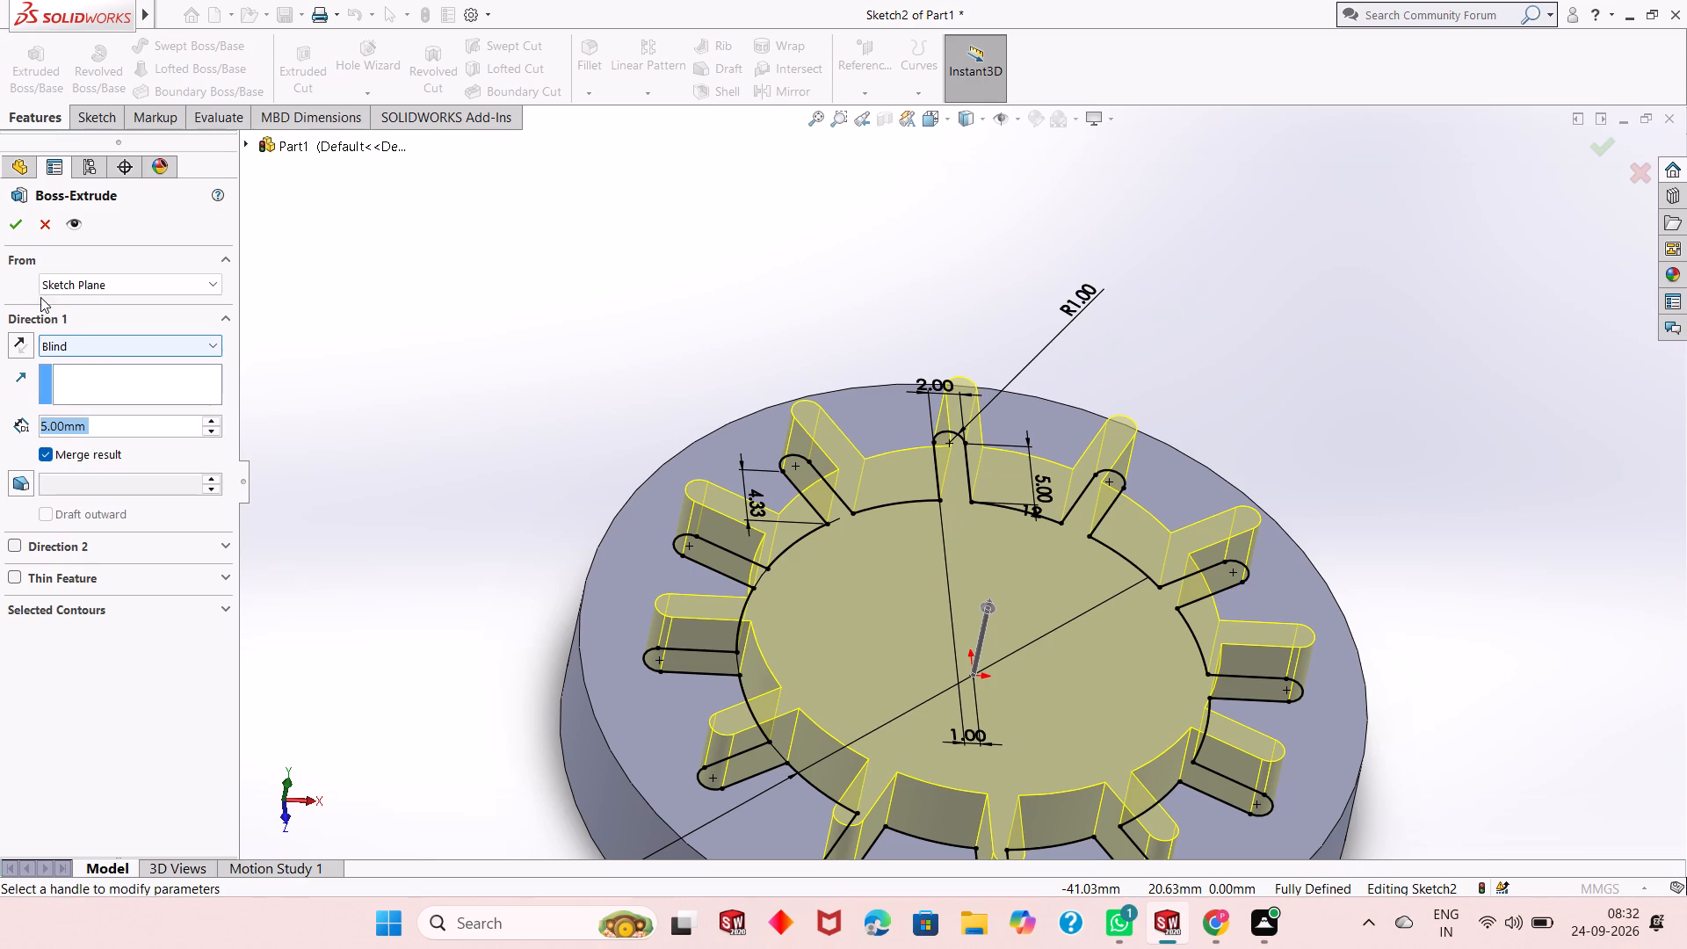
{"action": "left_click", "coordinate": [15, 227]}
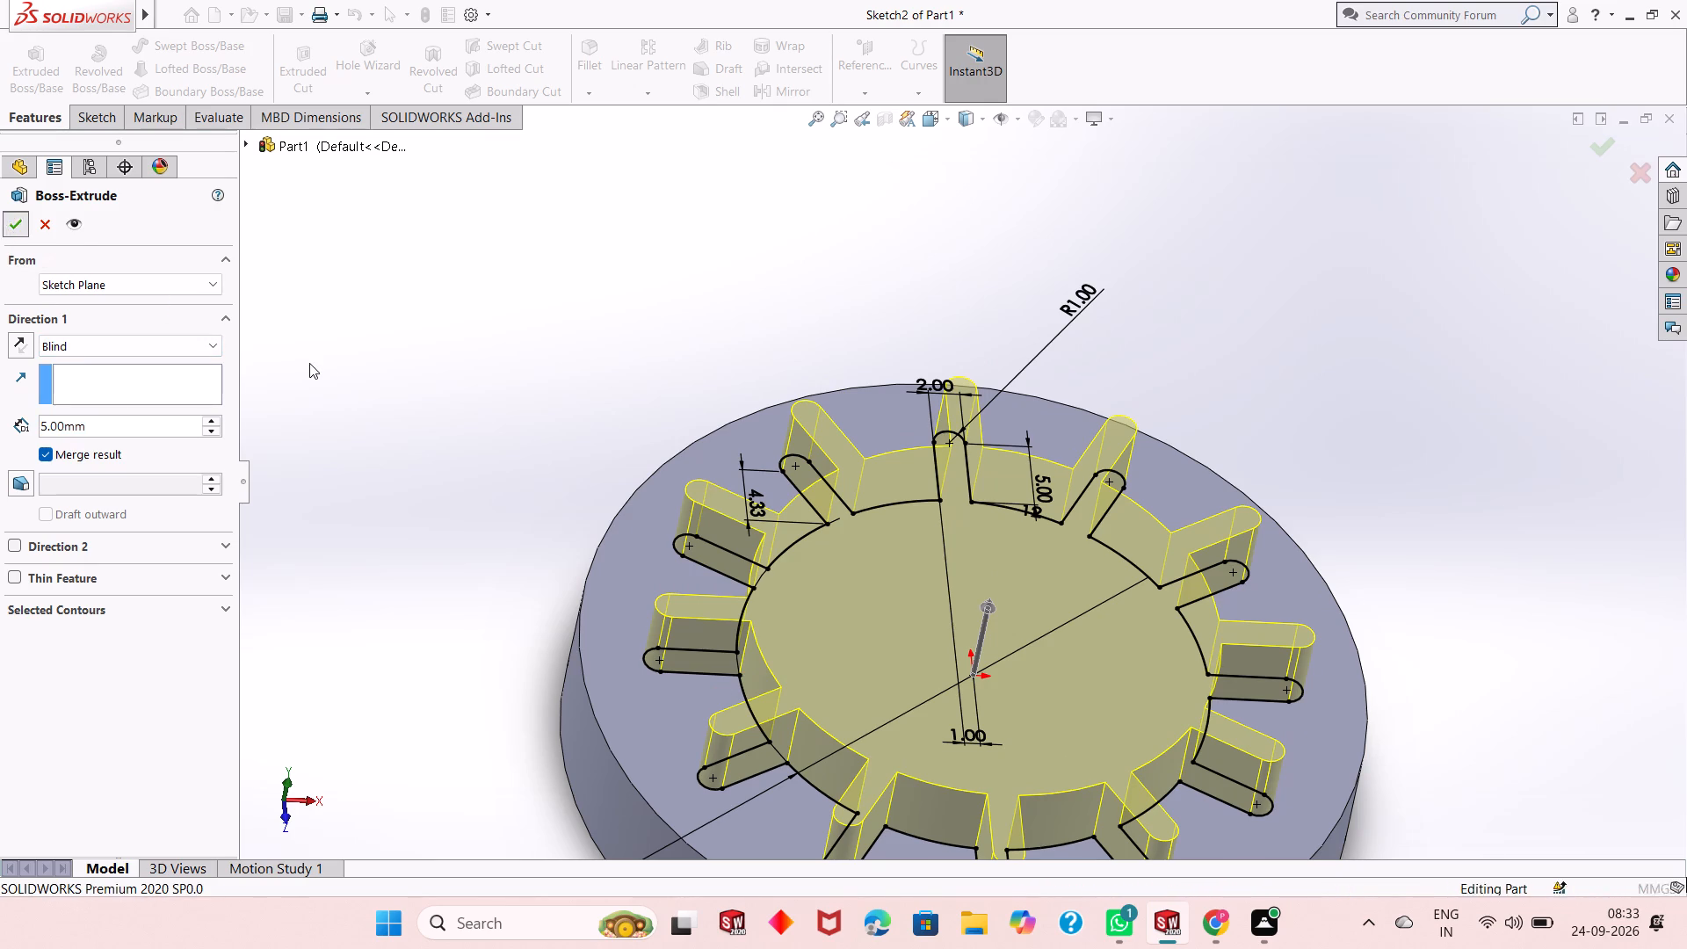
{"action": "left_click", "coordinate": [458, 368]}
Examine the extruded hub and its 12 round-ended arms from above, the side and below.
{"action": "scroll", "coordinate": [837, 551], "scroll_direction": "up", "scroll_amount": 2}
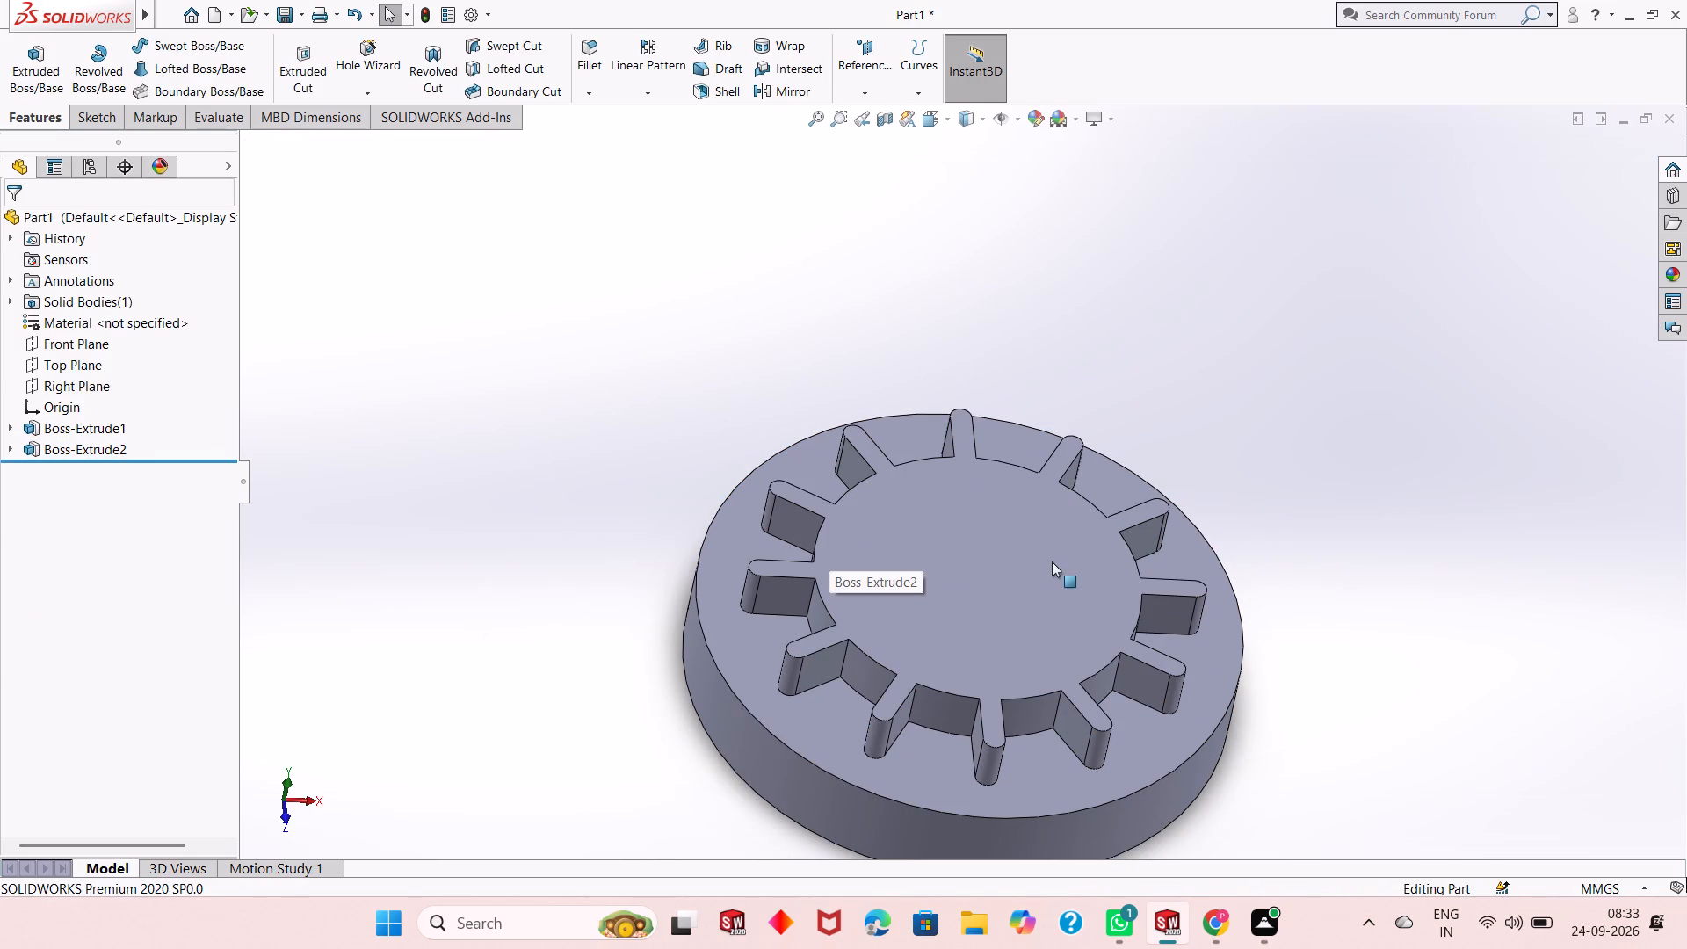
{"action": "middle_click_drag", "start_coordinate": [1109, 633], "coordinate": [1098, 552]}
{"action": "scroll", "coordinate": [1098, 550], "scroll_direction": "up", "scroll_amount": 1}
{"action": "scroll", "coordinate": [1057, 592], "scroll_direction": "down", "scroll_amount": 3}
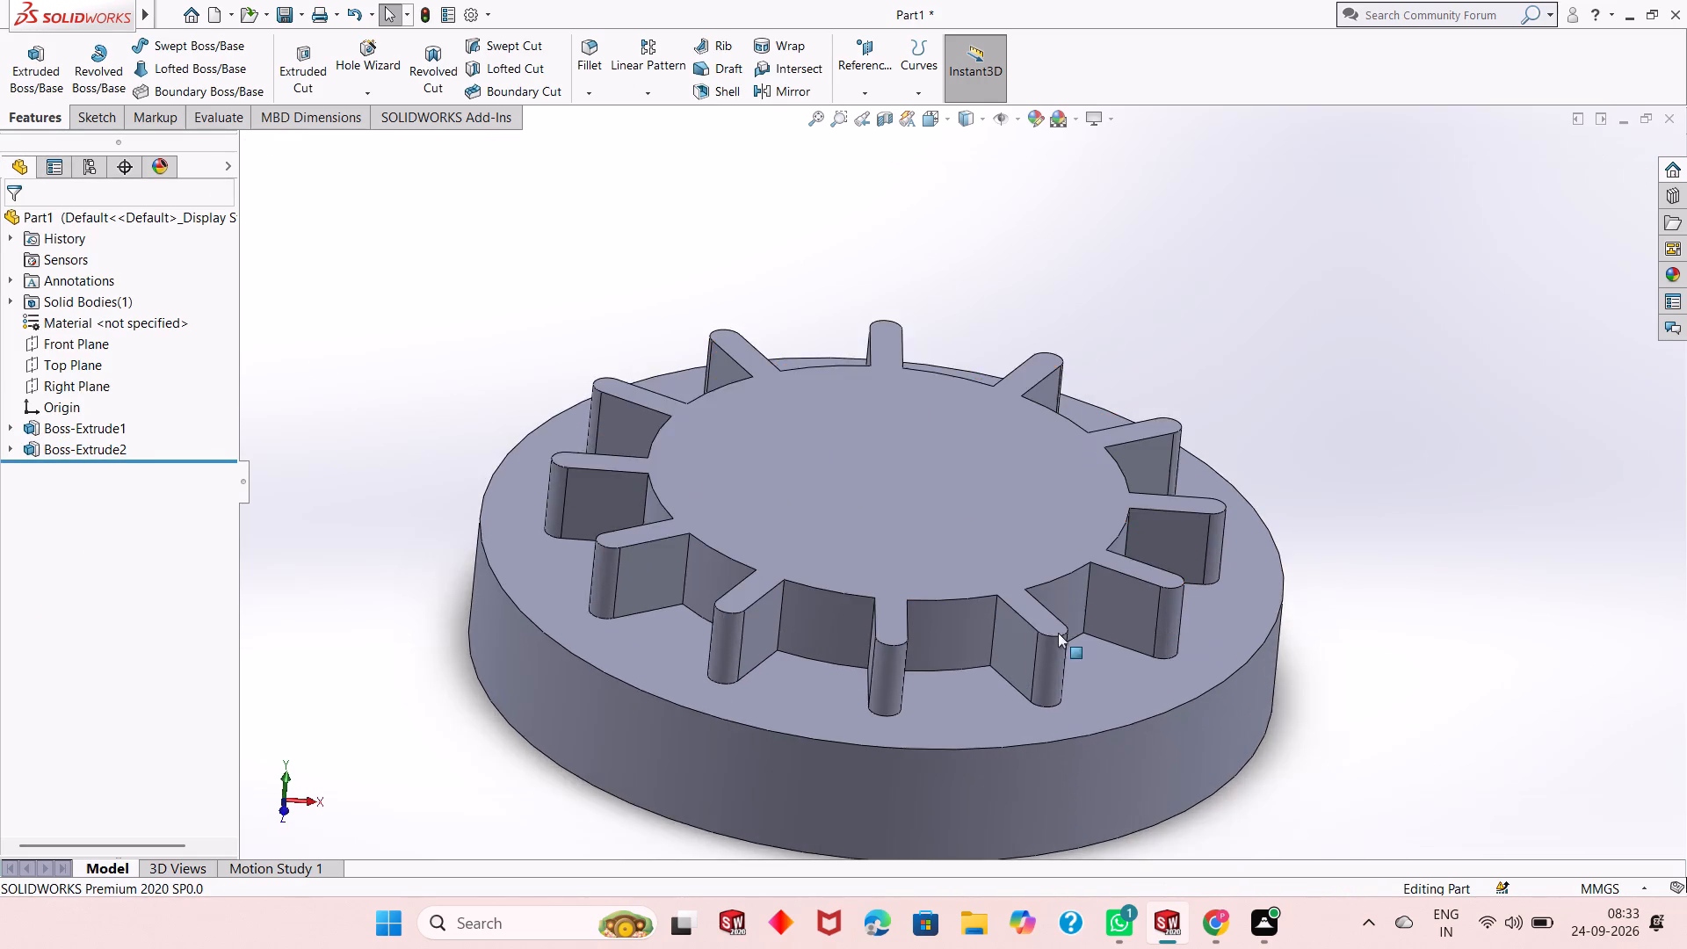
{"action": "scroll", "coordinate": [1058, 633], "scroll_direction": "down", "scroll_amount": 4}
{"action": "middle_click_drag", "start_coordinate": [1119, 631], "coordinate": [1053, 648]}
{"action": "scroll", "coordinate": [1053, 648], "scroll_direction": "up", "scroll_amount": 1}
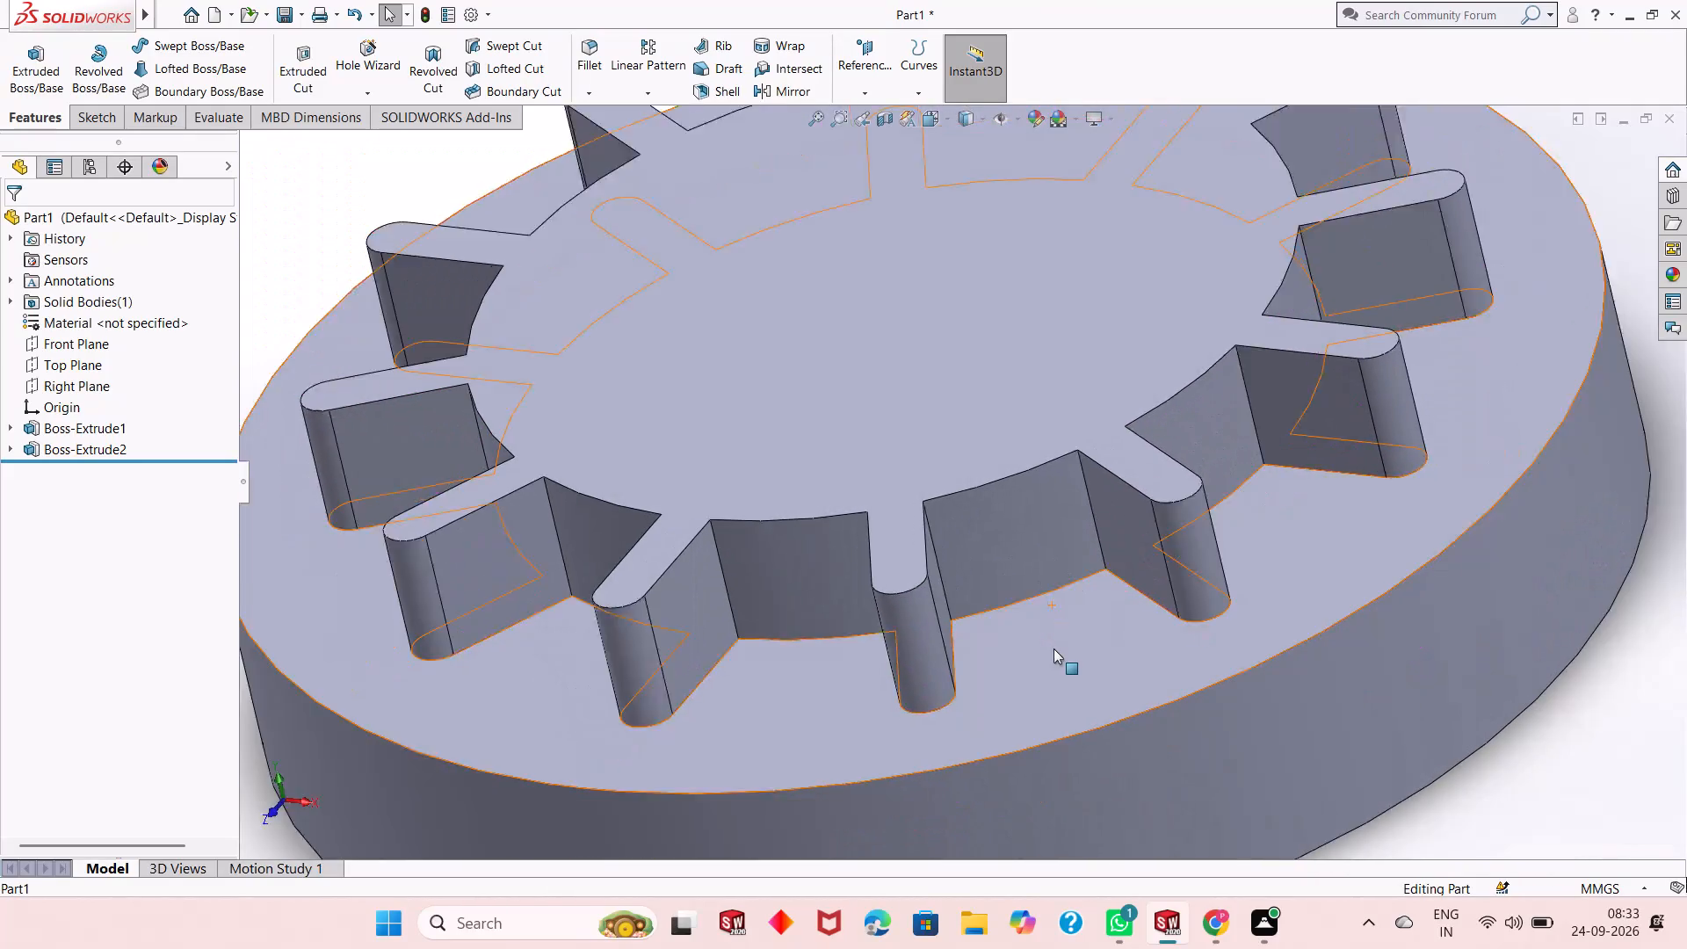
{"action": "scroll", "coordinate": [1053, 648], "scroll_direction": "up", "scroll_amount": 2}
{"action": "middle_click_drag", "start_coordinate": [1015, 611], "coordinate": [824, 501]}
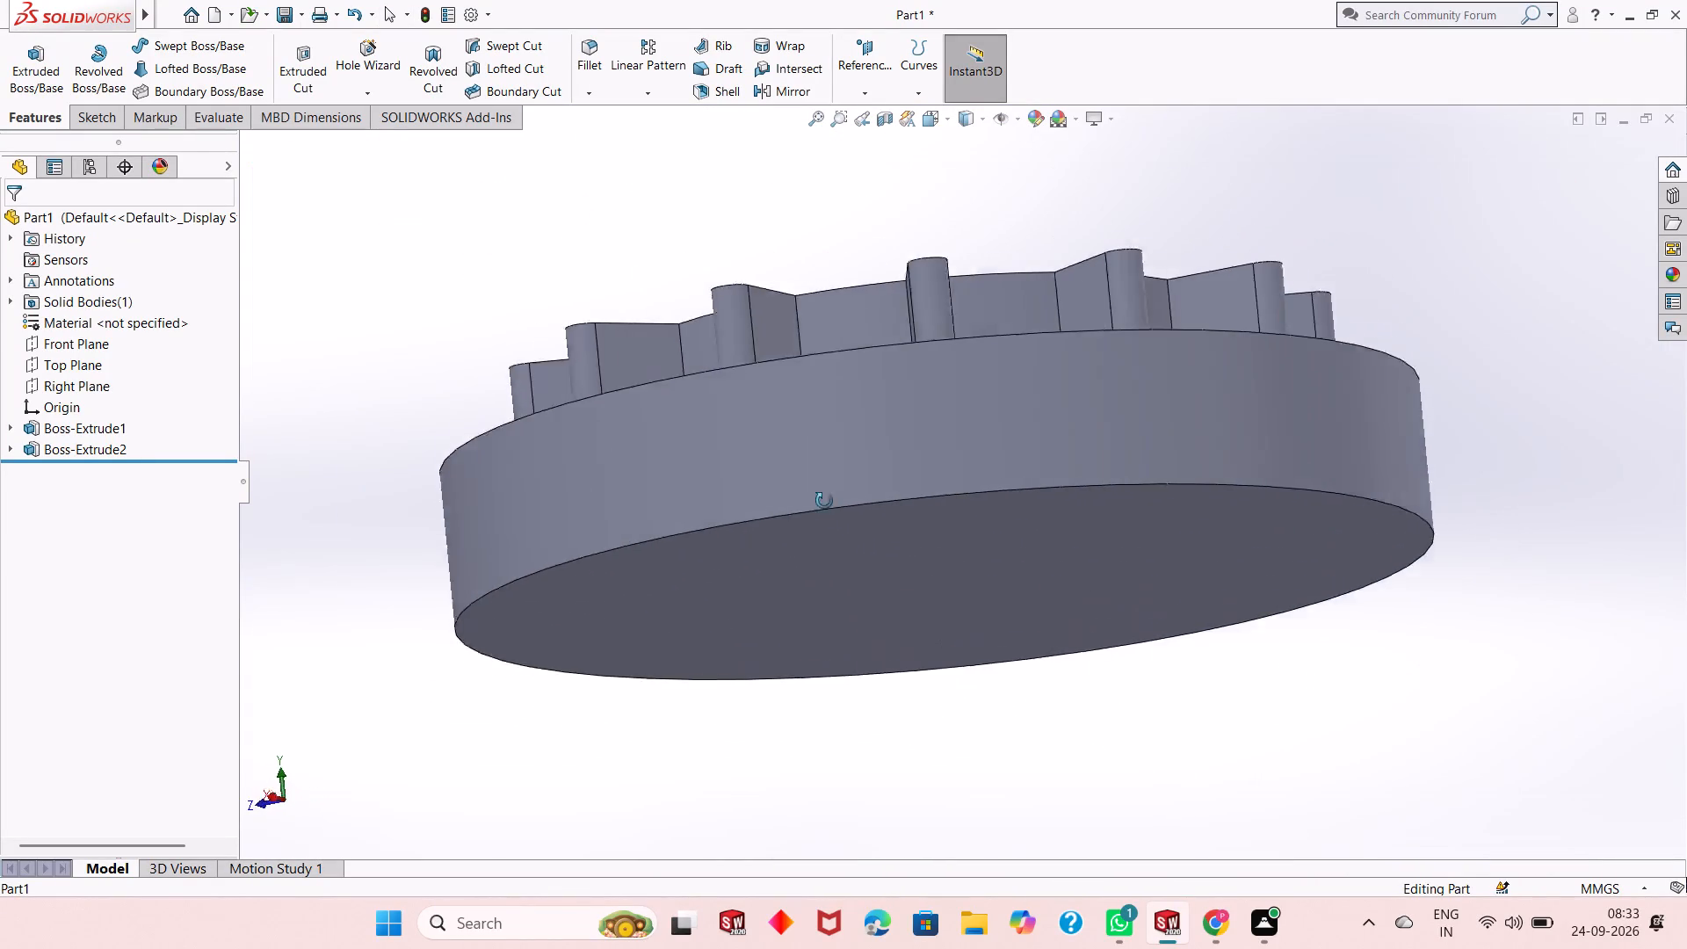
{"action": "middle_click_drag", "start_coordinate": [824, 501], "coordinate": [597, 652]}
{"action": "scroll", "coordinate": [597, 647], "scroll_direction": "up", "scroll_amount": 1}
{"action": "middle_click_drag", "start_coordinate": [784, 535], "coordinate": [547, 391]}
{"action": "scroll", "coordinate": [547, 391], "scroll_direction": "down", "scroll_amount": 1}
{"action": "middle_click_drag", "start_coordinate": [547, 391], "coordinate": [543, 476]}
{"action": "scroll", "coordinate": [876, 342], "scroll_direction": "down", "scroll_amount": 3}
{"action": "scroll", "coordinate": [938, 436], "scroll_direction": "up", "scroll_amount": 4}
{"action": "middle_click_drag", "start_coordinate": [1002, 518], "coordinate": [1003, 520]}
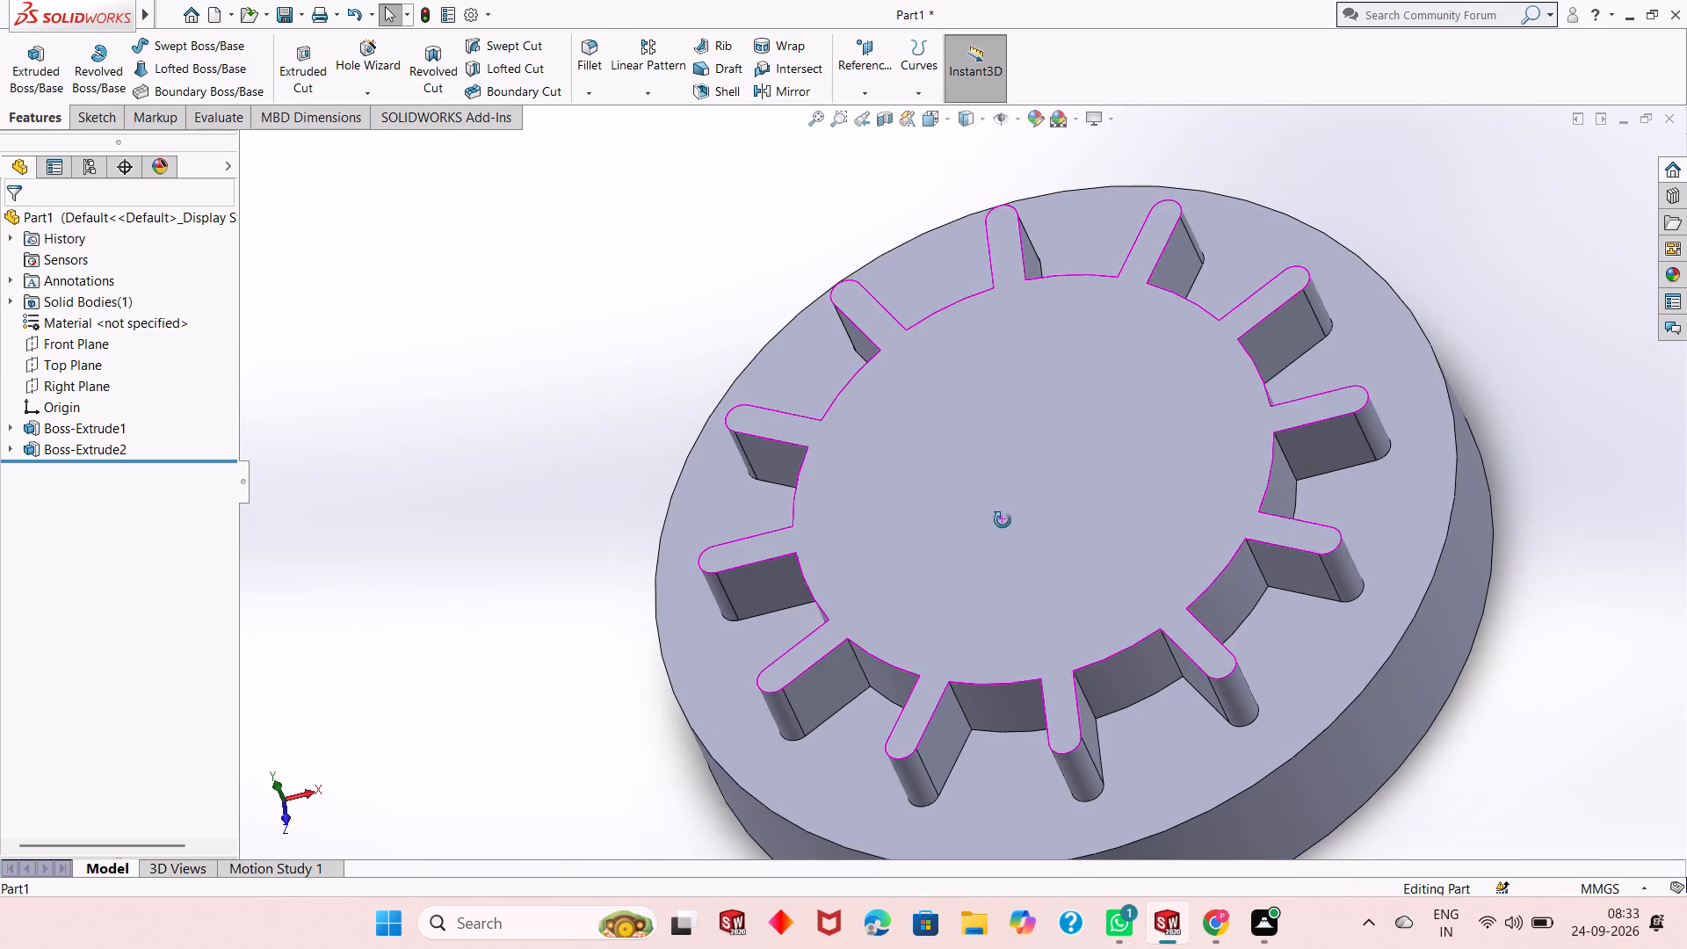
{"action": "middle_click_drag", "start_coordinate": [1003, 520], "coordinate": [793, 418]}
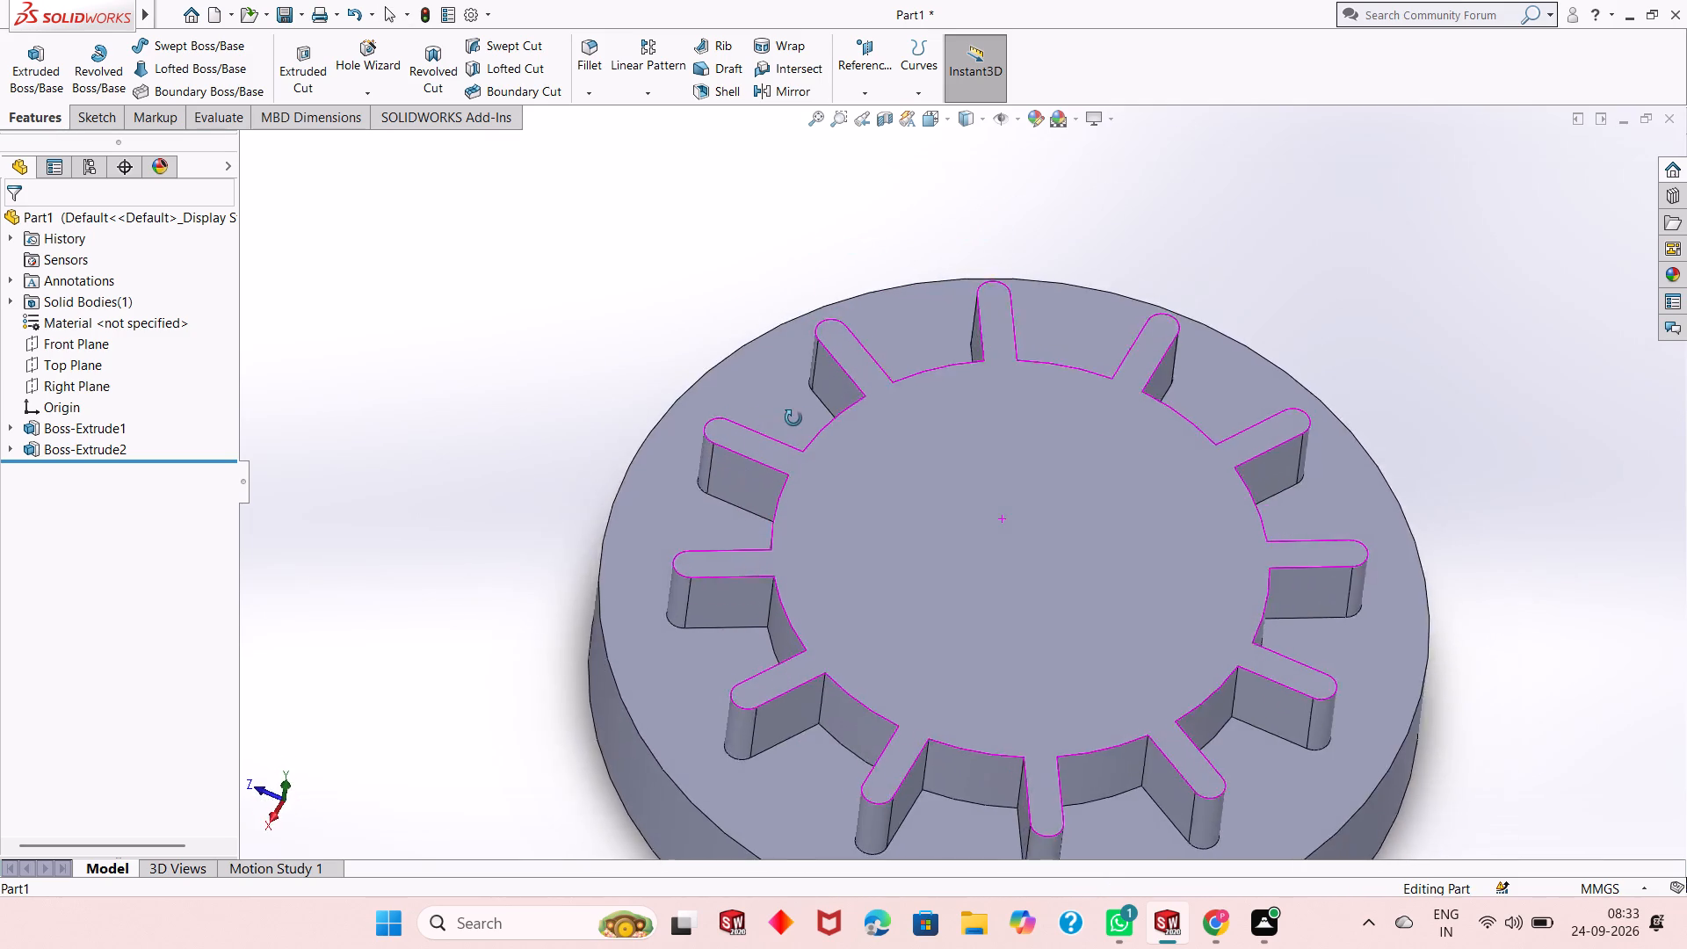
{"action": "middle_click_drag", "start_coordinate": [793, 418], "coordinate": [809, 361]}
{"action": "middle_click_drag", "start_coordinate": [809, 361], "coordinate": [788, 361]}
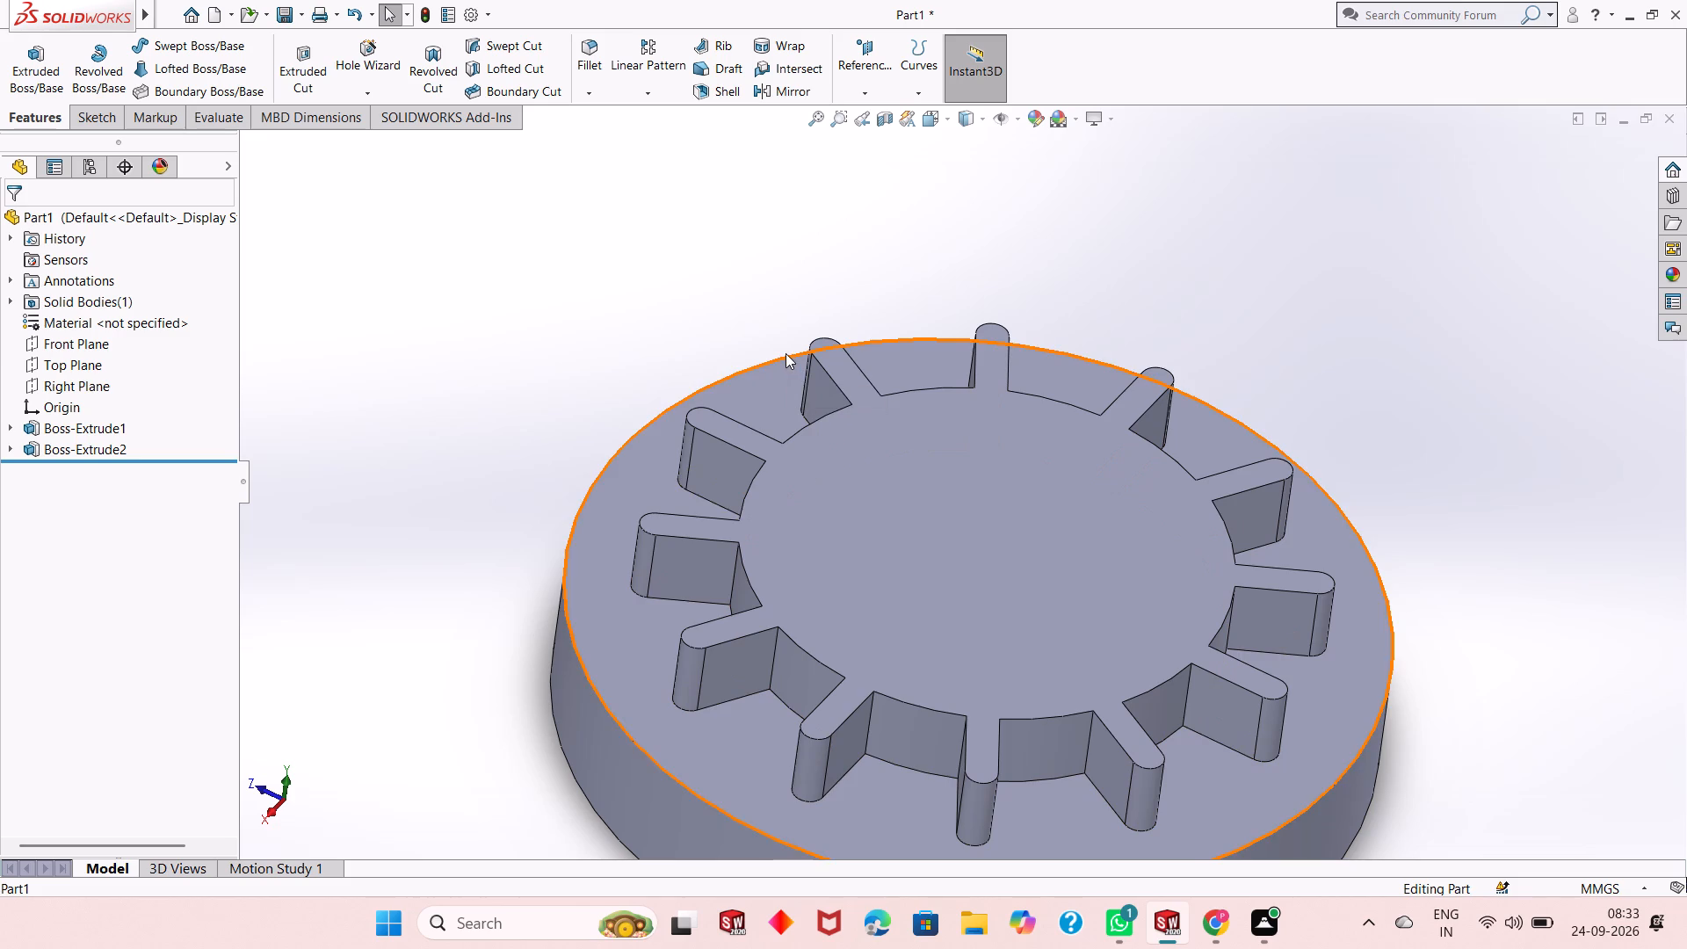
{"action": "scroll", "coordinate": [959, 513], "scroll_direction": "down", "scroll_amount": 2}
{"action": "scroll", "coordinate": [959, 513], "scroll_direction": "up", "scroll_amount": 3}
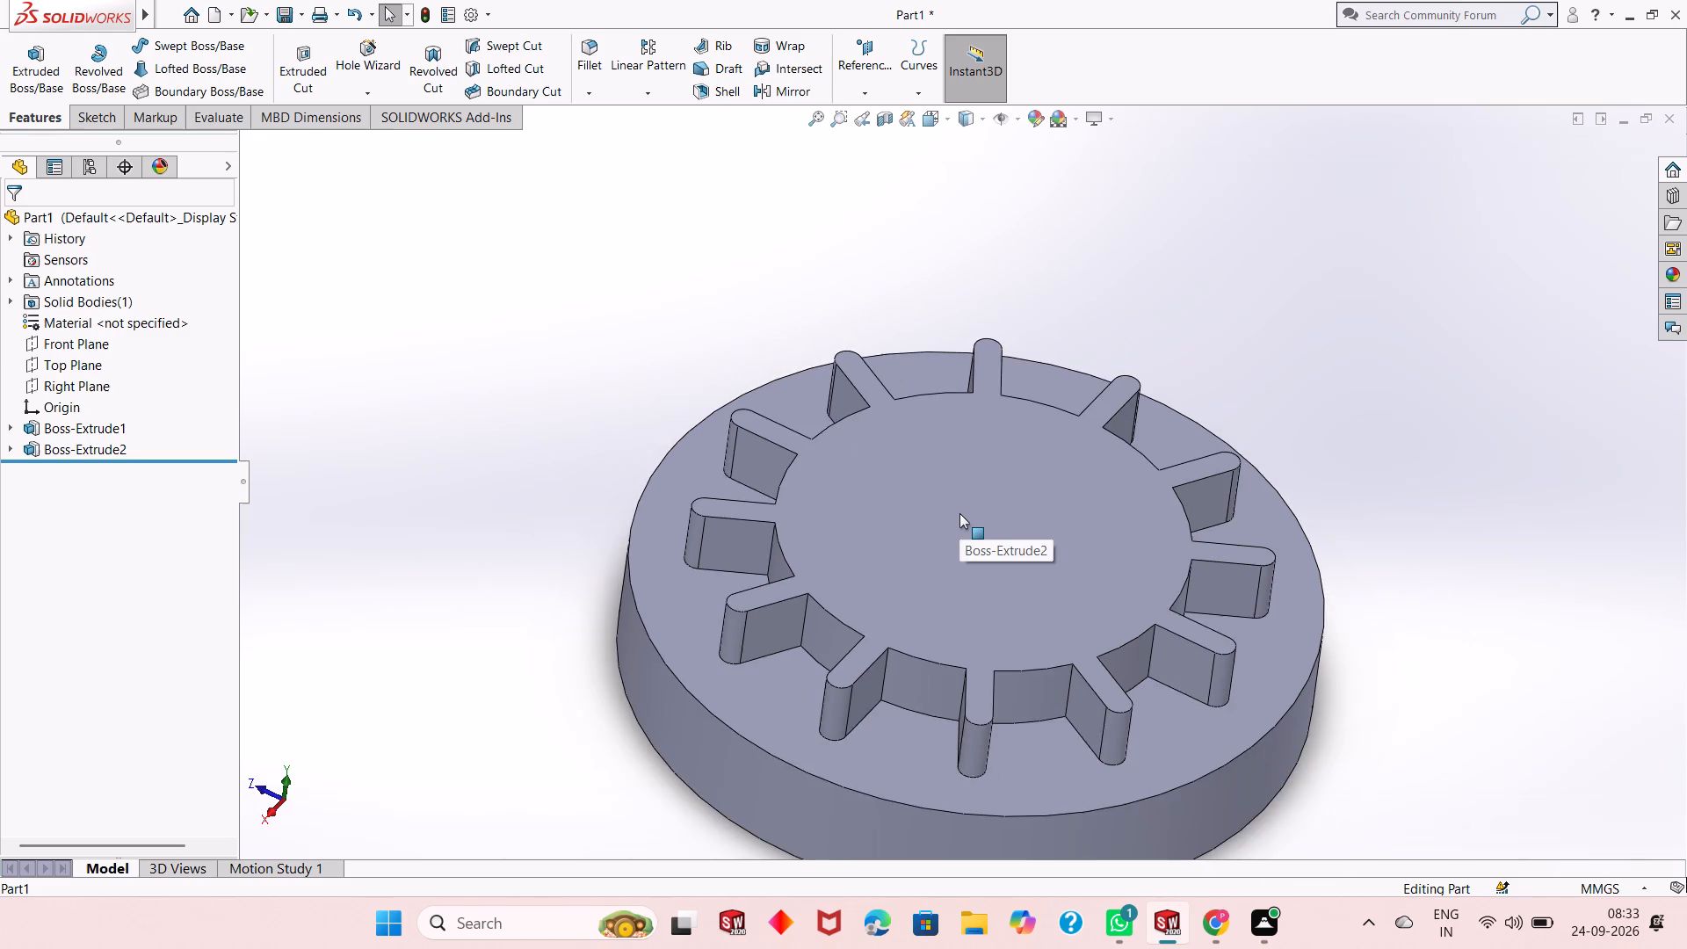
{"action": "scroll", "coordinate": [943, 633], "scroll_direction": "down", "scroll_amount": 8}
{"action": "scroll", "coordinate": [945, 640], "scroll_direction": "up", "scroll_amount": 8}
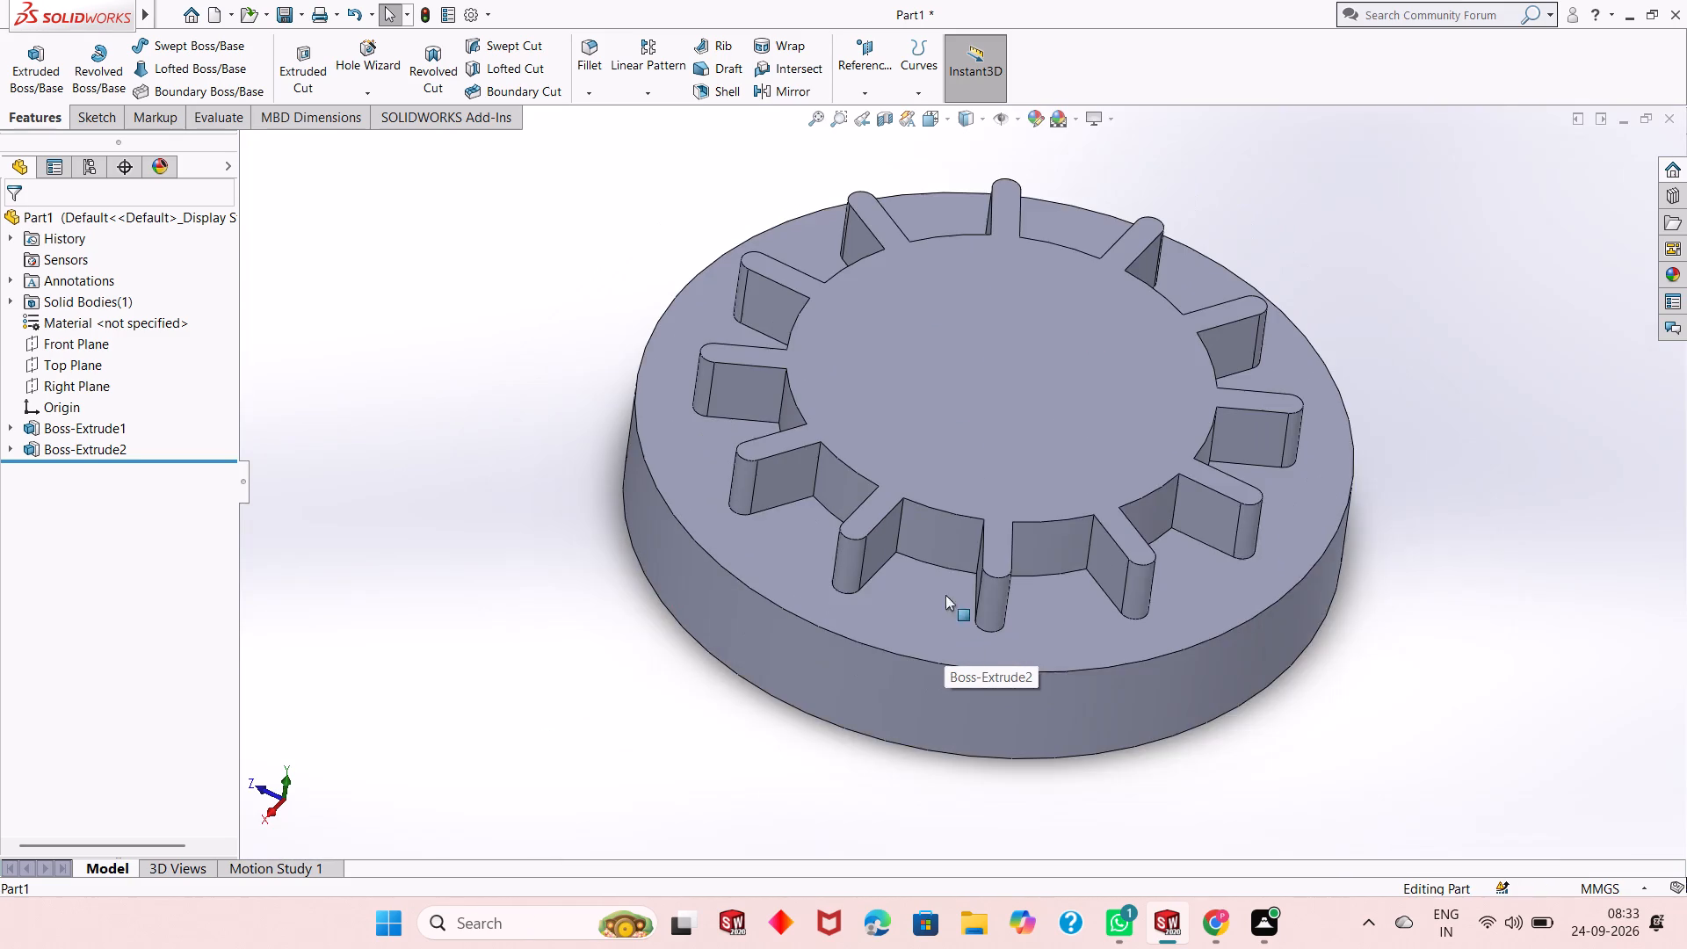
Start a new sketch on the raised hub's top face and view it face-on.
{"action": "scroll", "coordinate": [956, 281], "scroll_direction": "down", "scroll_amount": 2}
{"action": "middle_click_drag", "start_coordinate": [1033, 458], "coordinate": [1010, 581]}
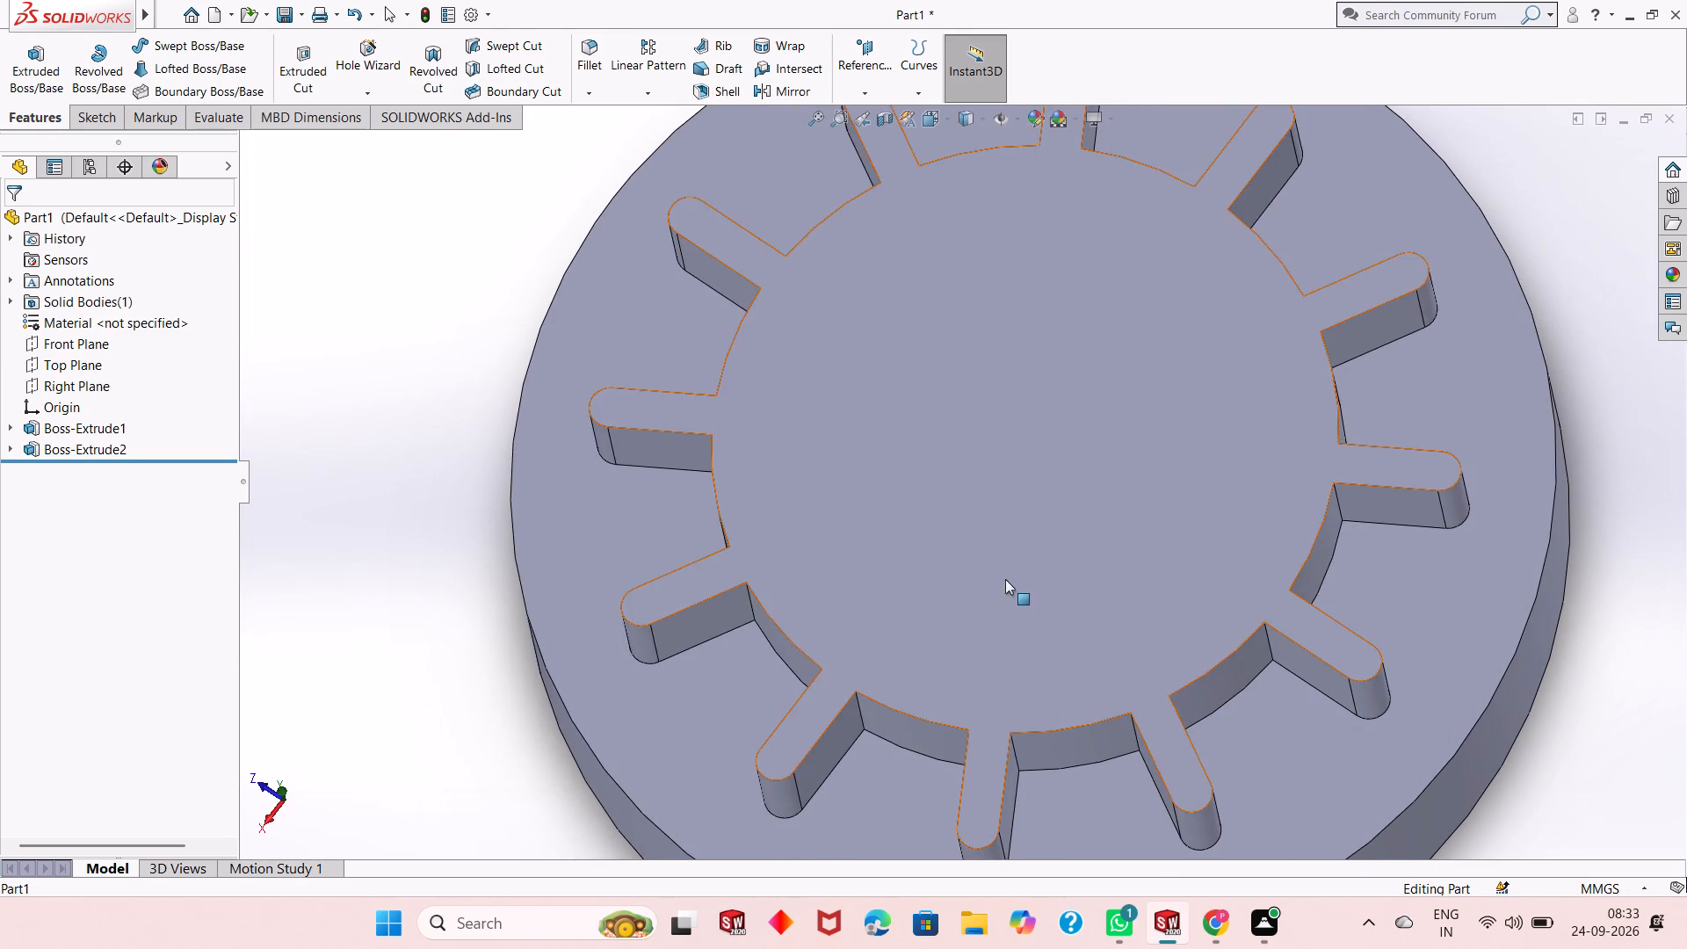
{"action": "scroll", "coordinate": [989, 403], "scroll_direction": "down", "scroll_amount": 2}
{"action": "left_click", "coordinate": [989, 403]}
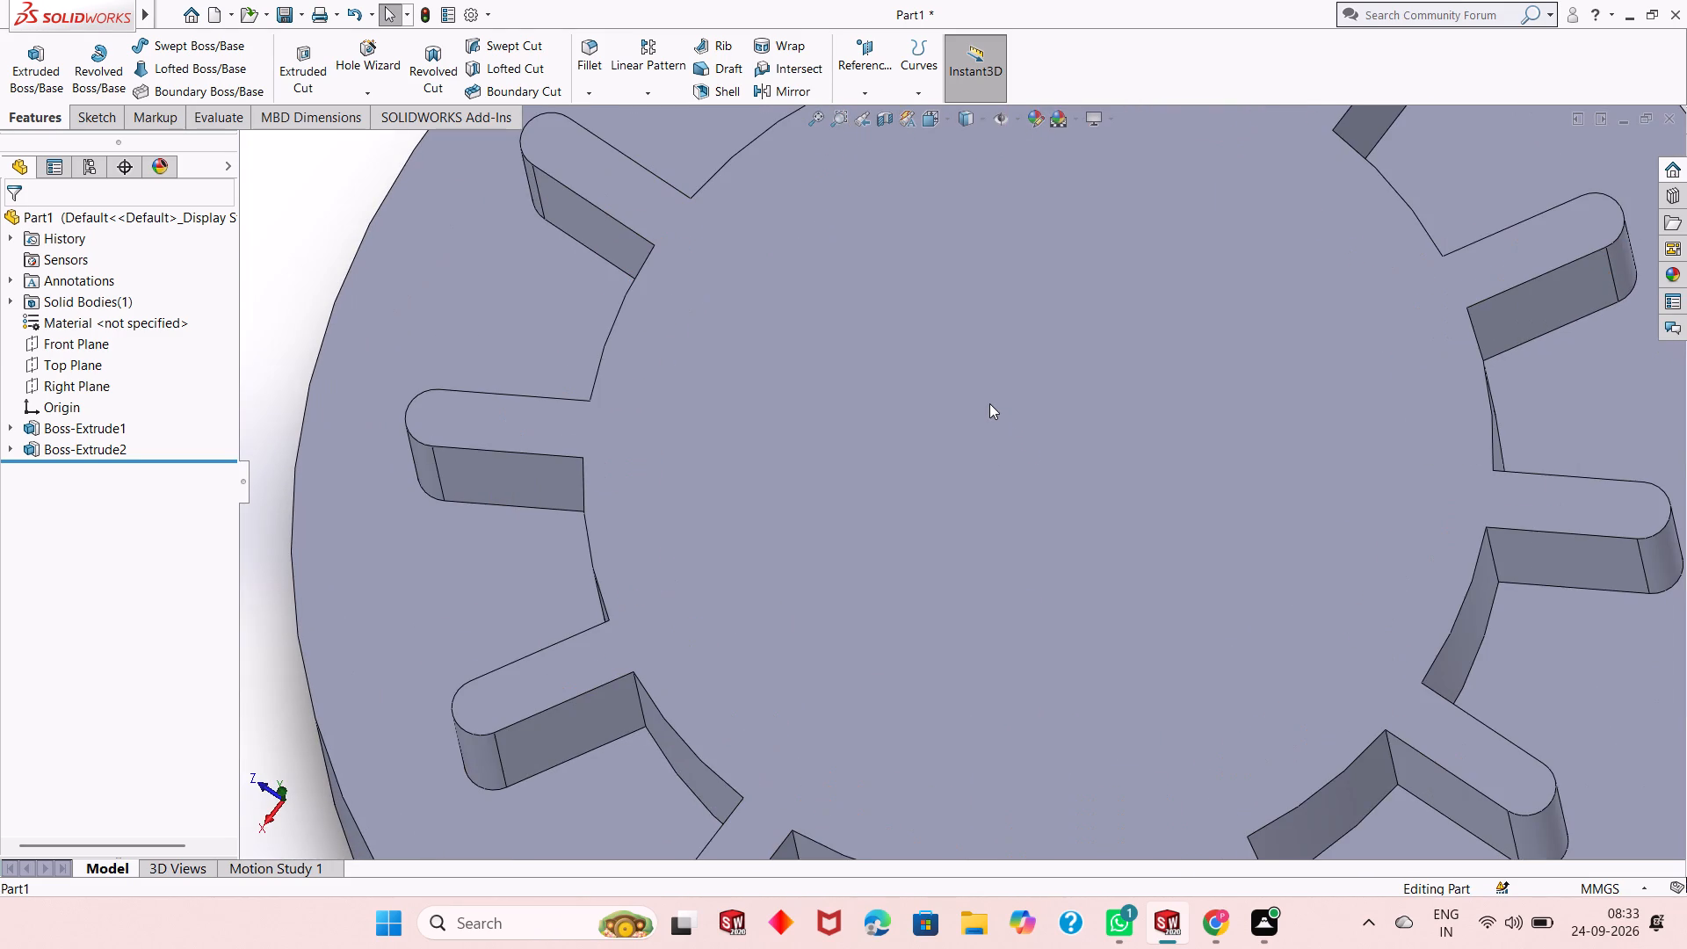
{"action": "left_click", "coordinate": [1069, 357]}
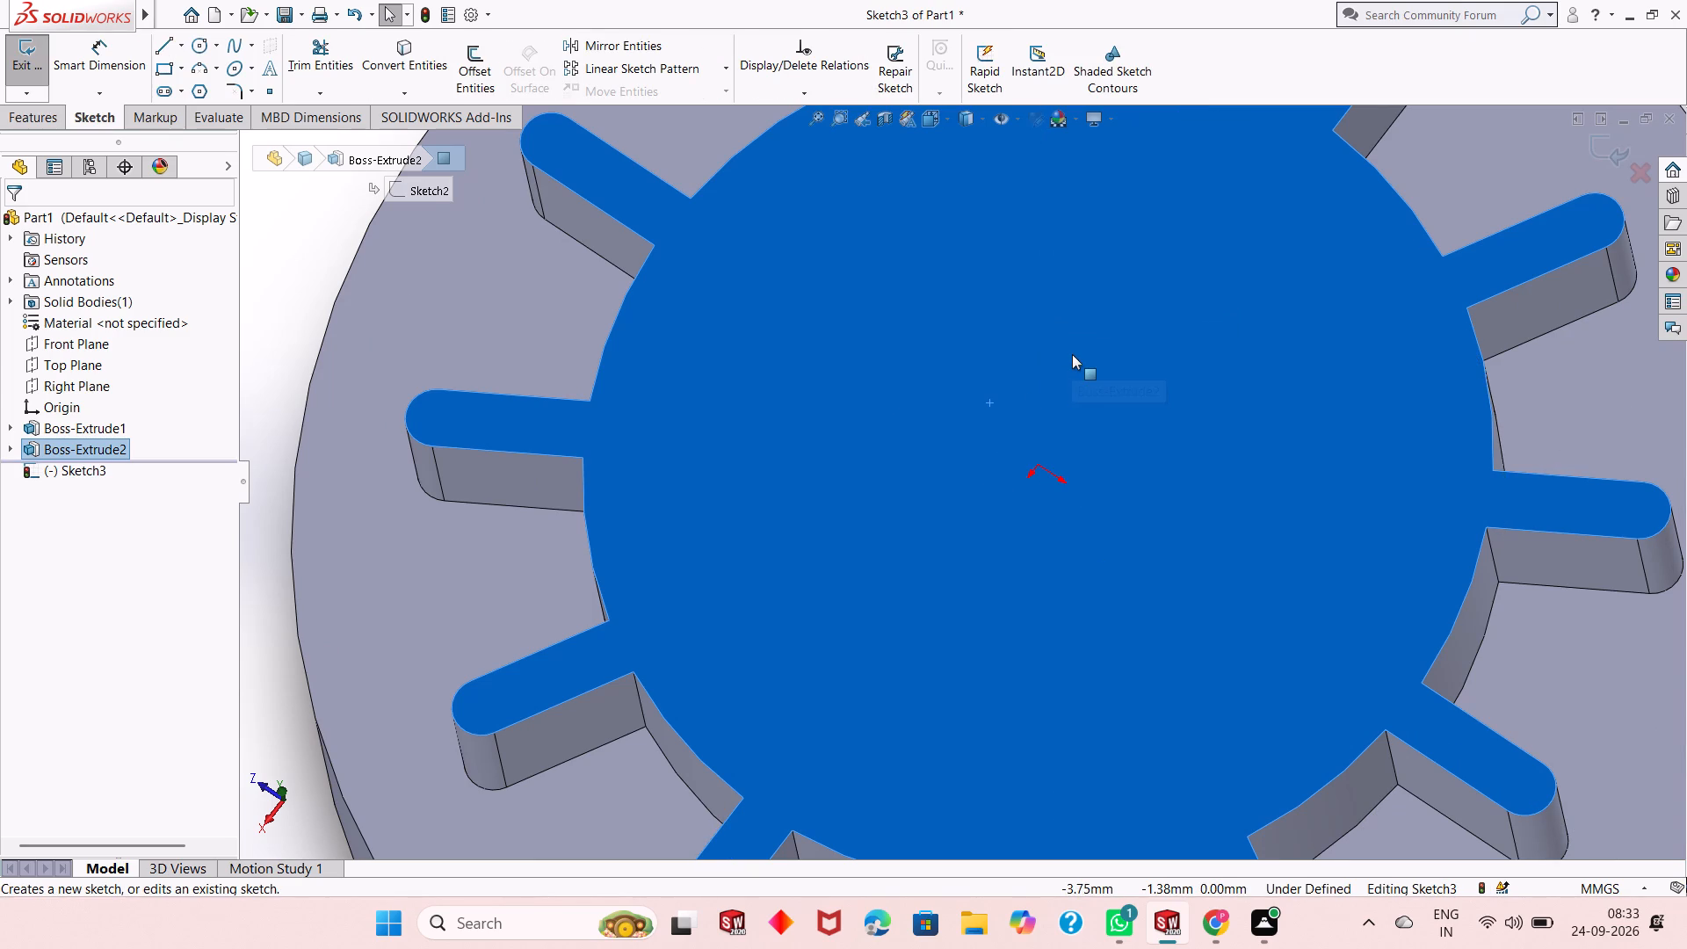
{"action": "key", "text": "ctrl+8"}
{"action": "key", "text": "Escape"}
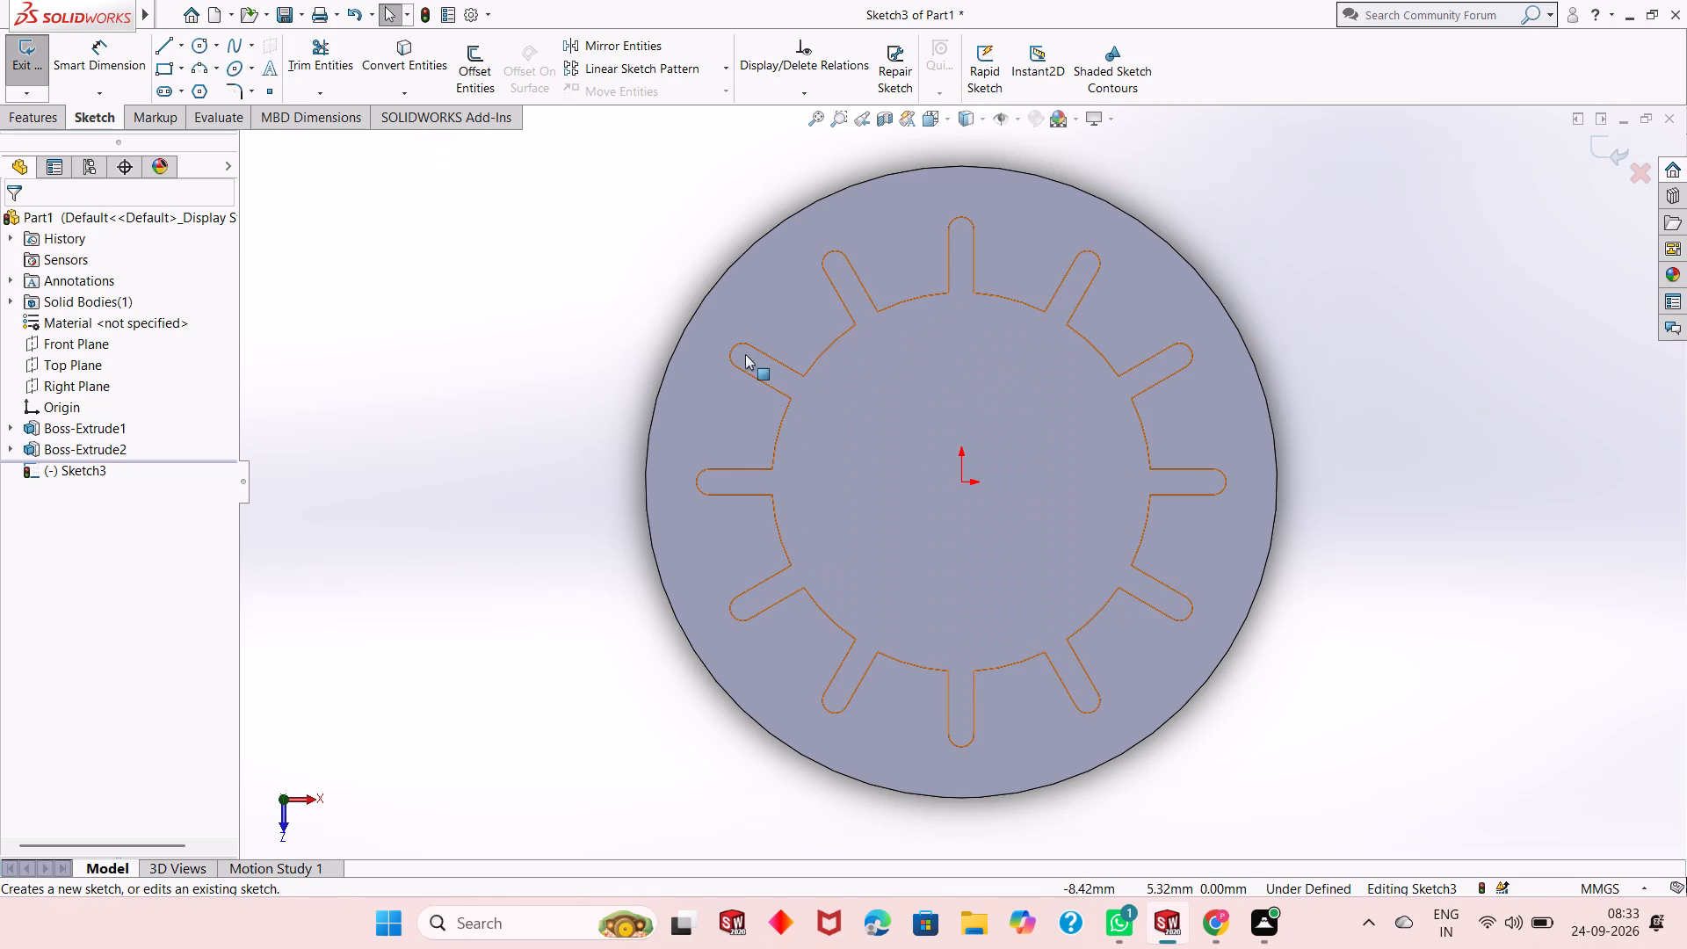
Sketch a circle of about 7.9 mm radius centred on the origin of the hub's top face.
{"action": "left_click", "coordinate": [200, 50]}
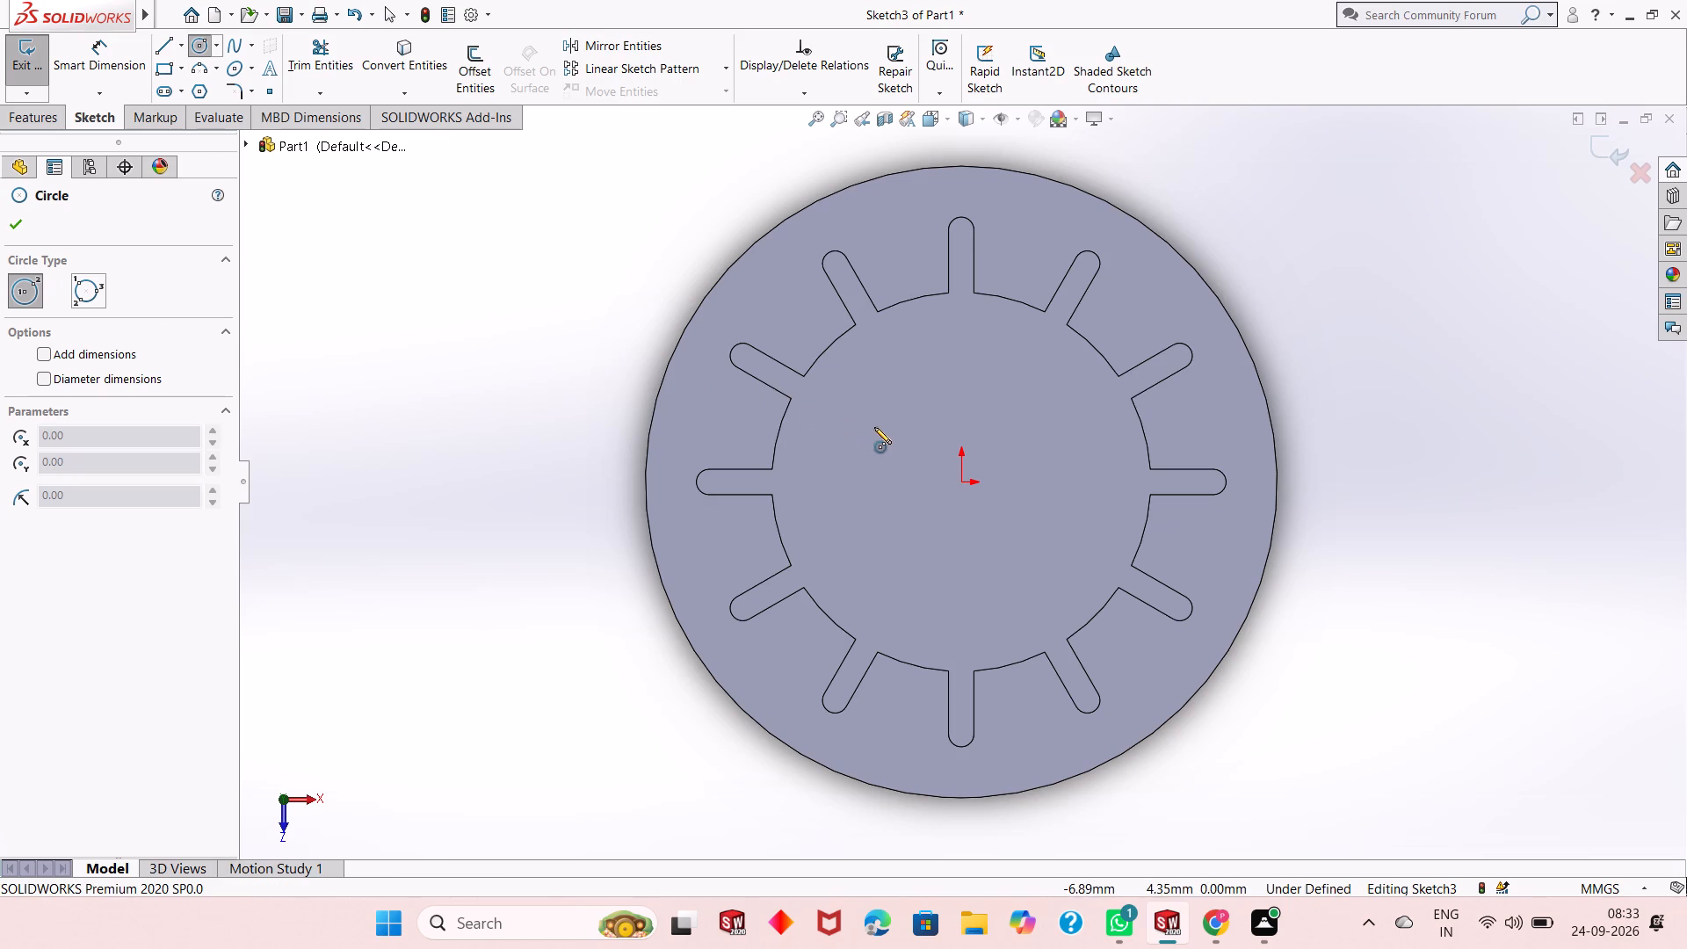
{"action": "left_click", "coordinate": [959, 482]}
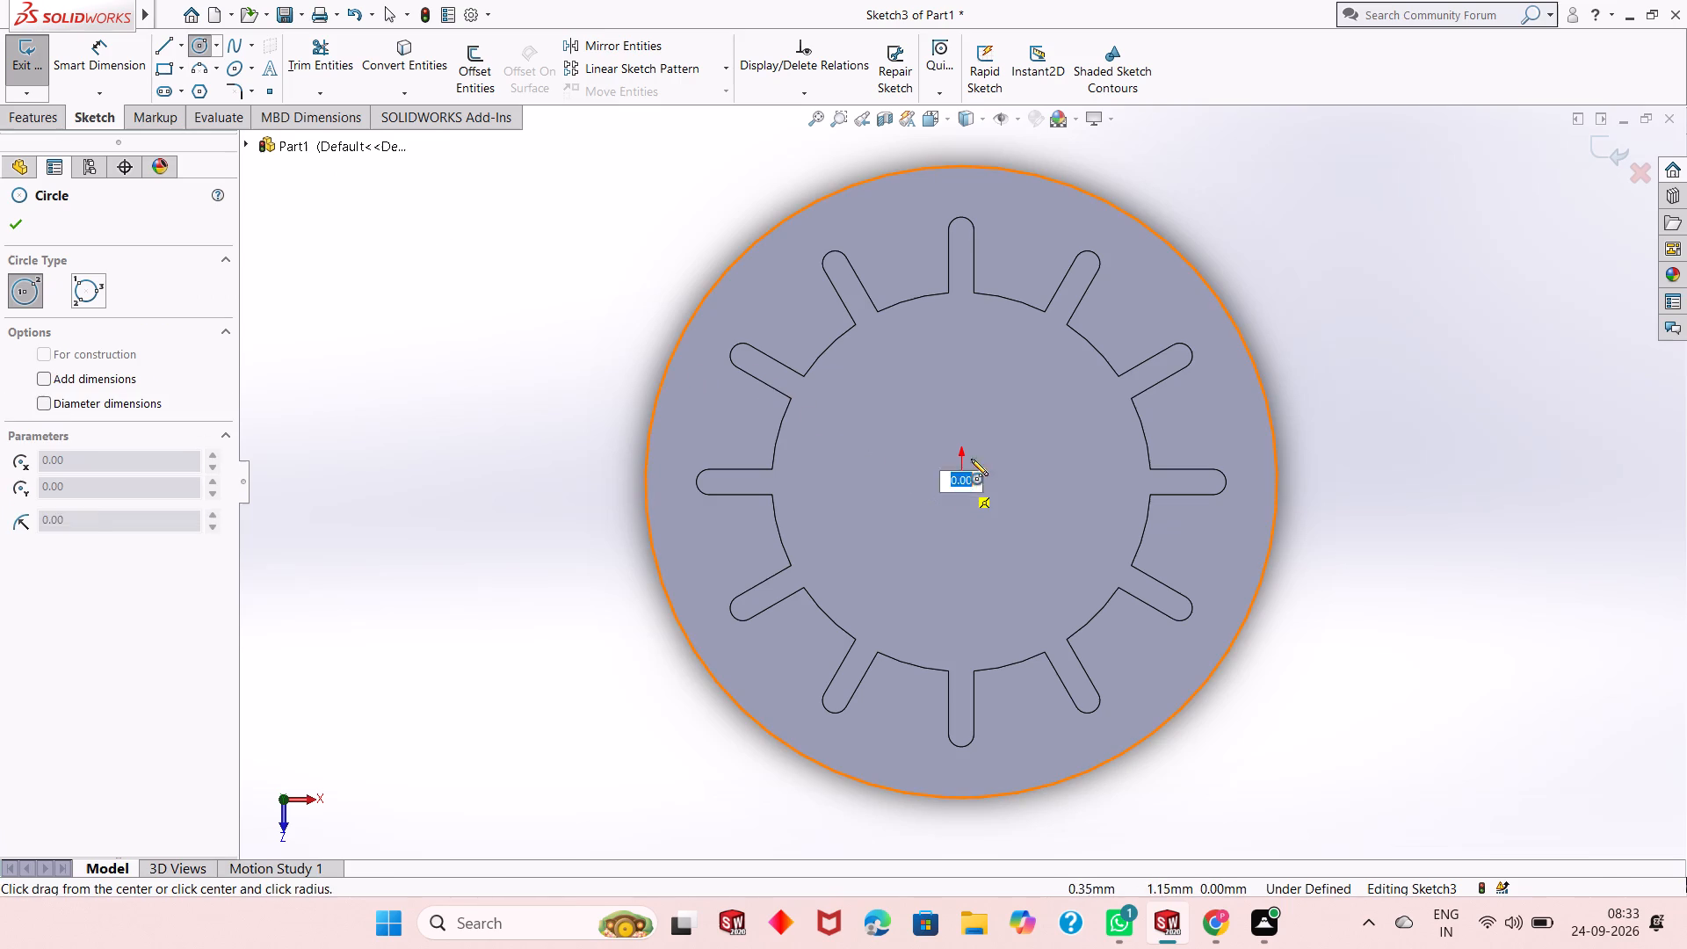
{"action": "left_click", "coordinate": [1020, 402]}
{"action": "right_click", "coordinate": [1020, 402]}
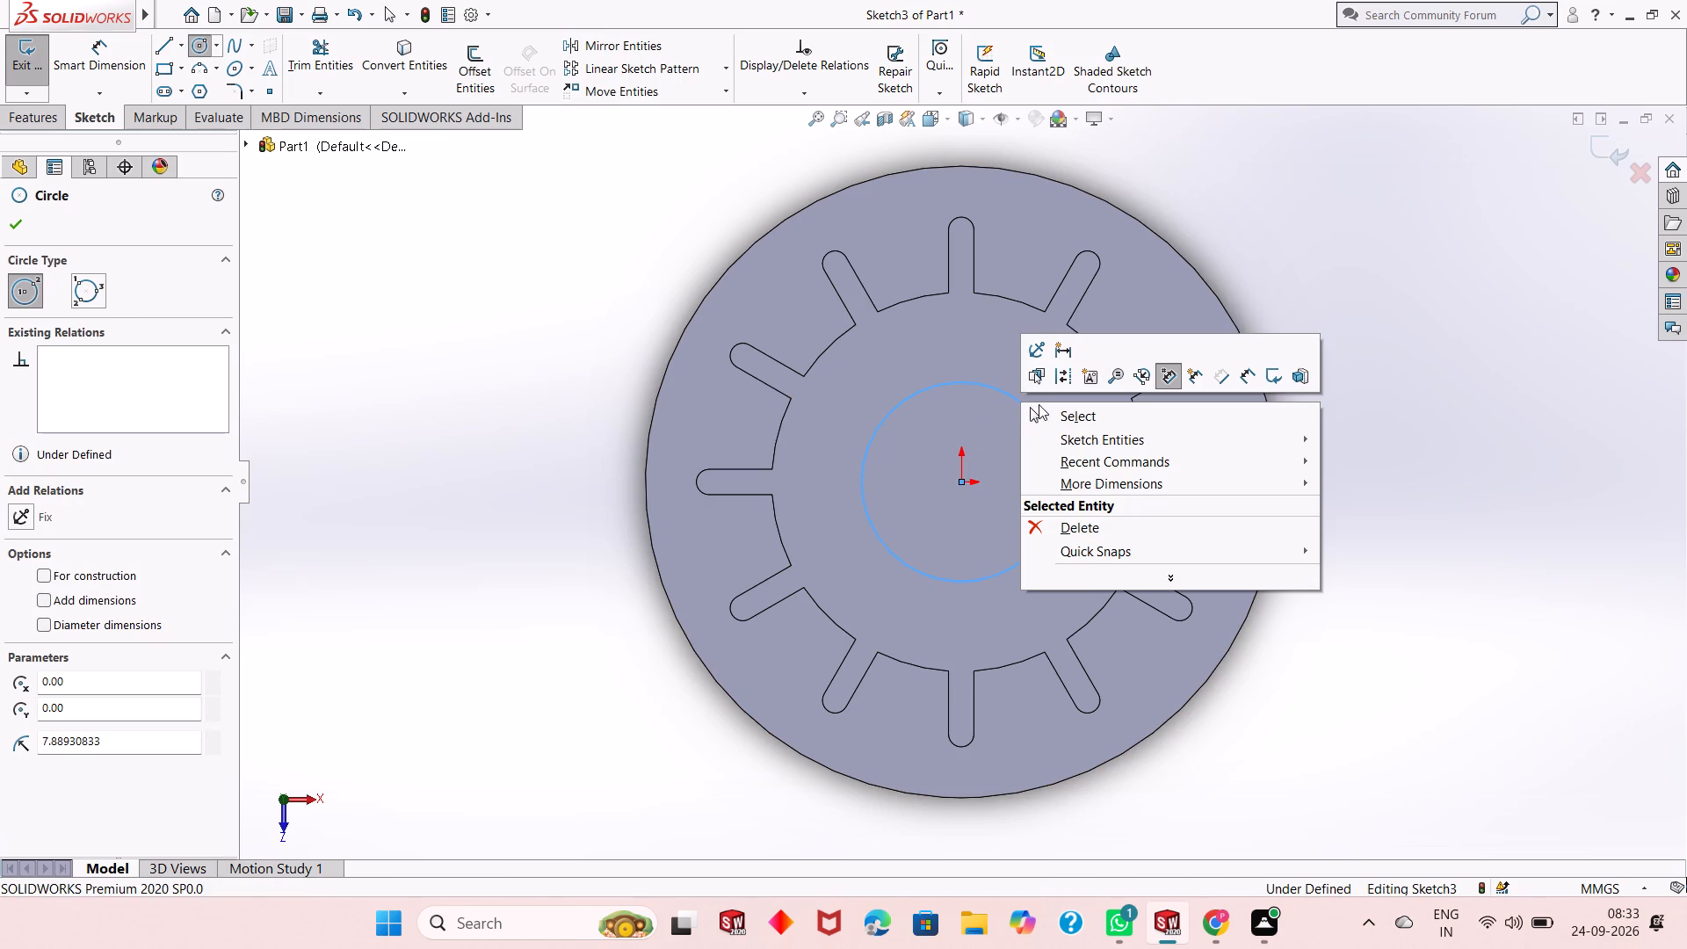
{"action": "left_click", "coordinate": [1053, 411]}
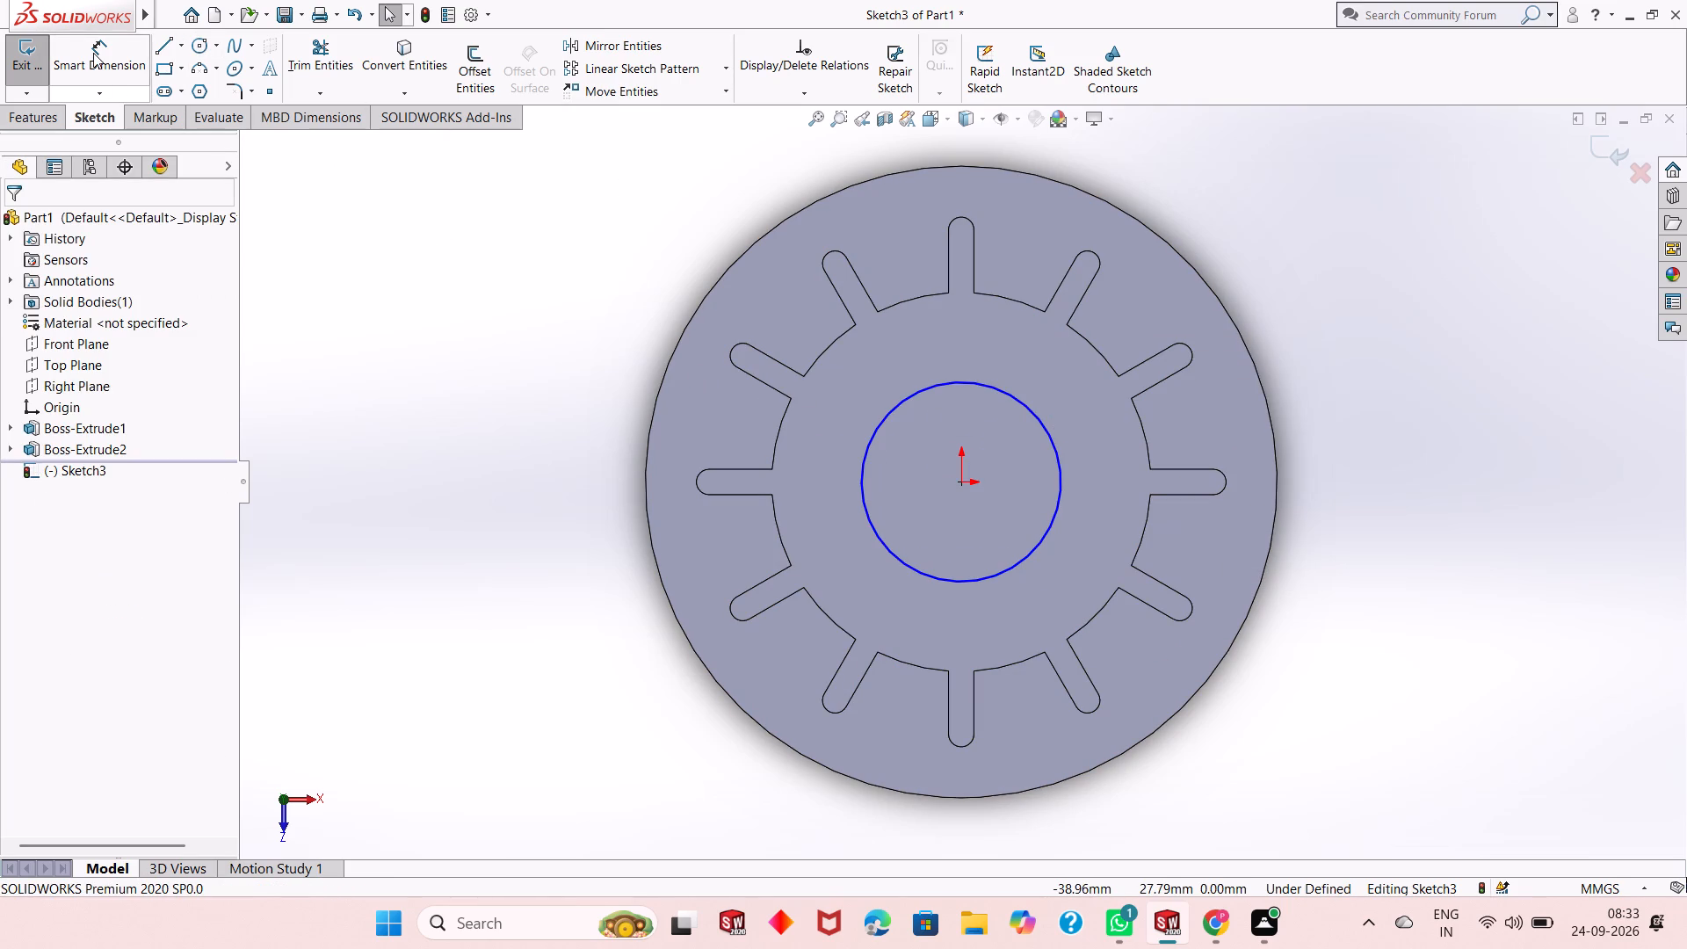
Dimension the sketched circle on the hub's top face to a 15 mm diameter.
{"action": "left_click", "coordinate": [93, 53]}
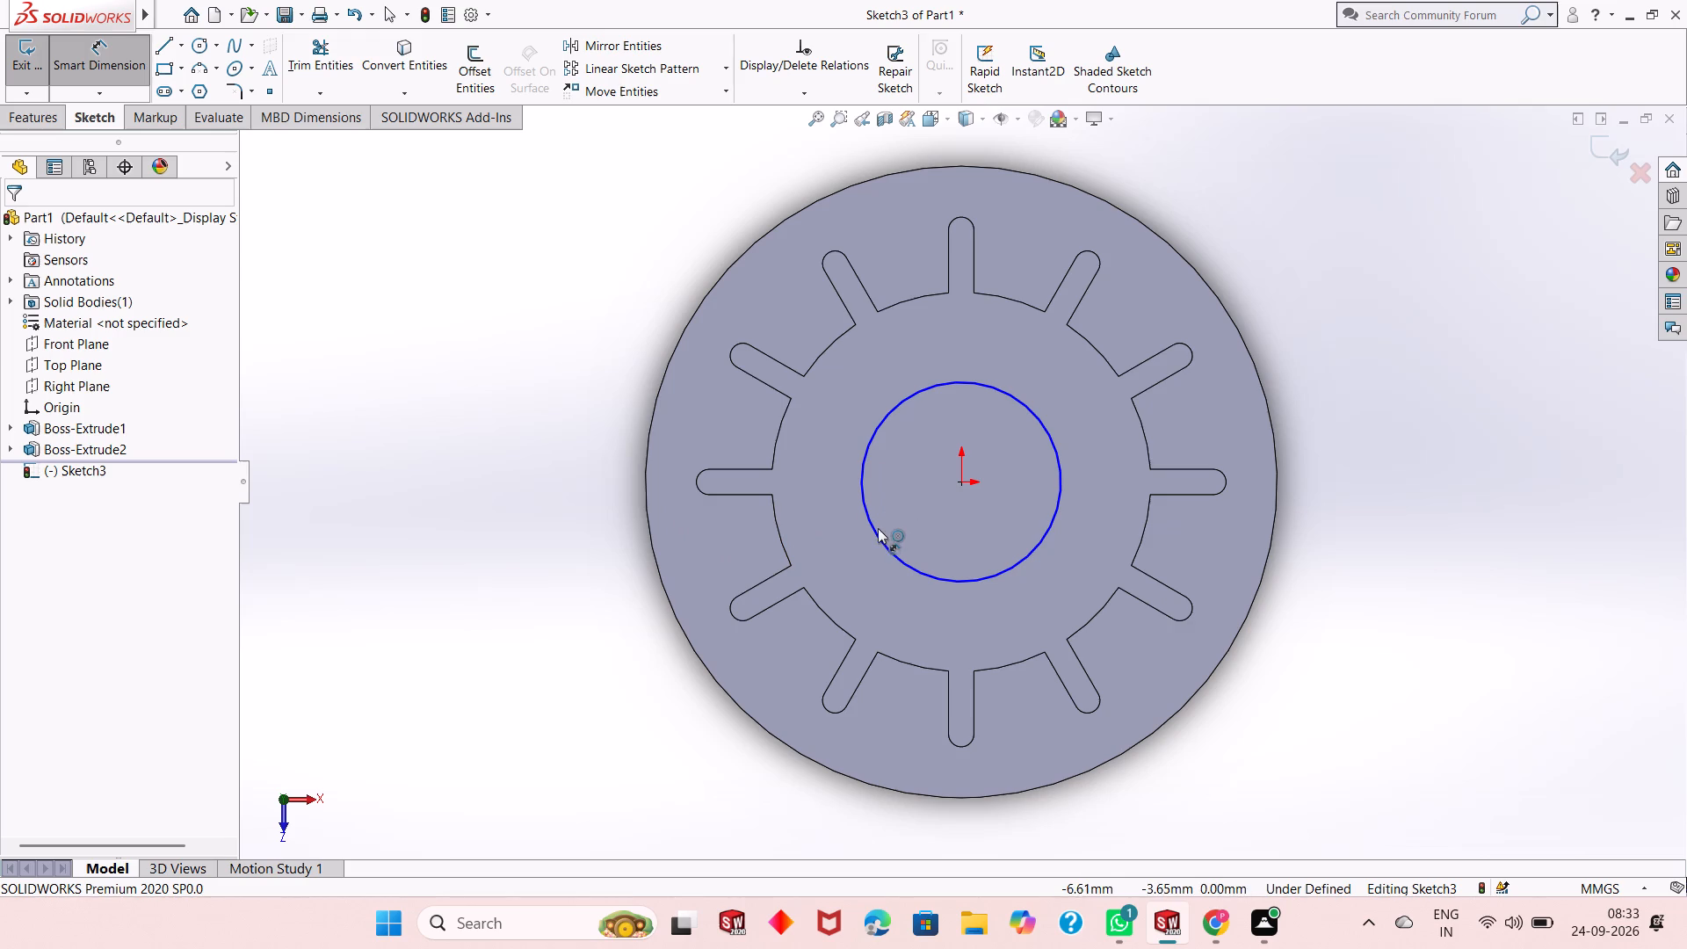
{"action": "left_click", "coordinate": [876, 532]}
{"action": "left_click", "coordinate": [544, 701]}
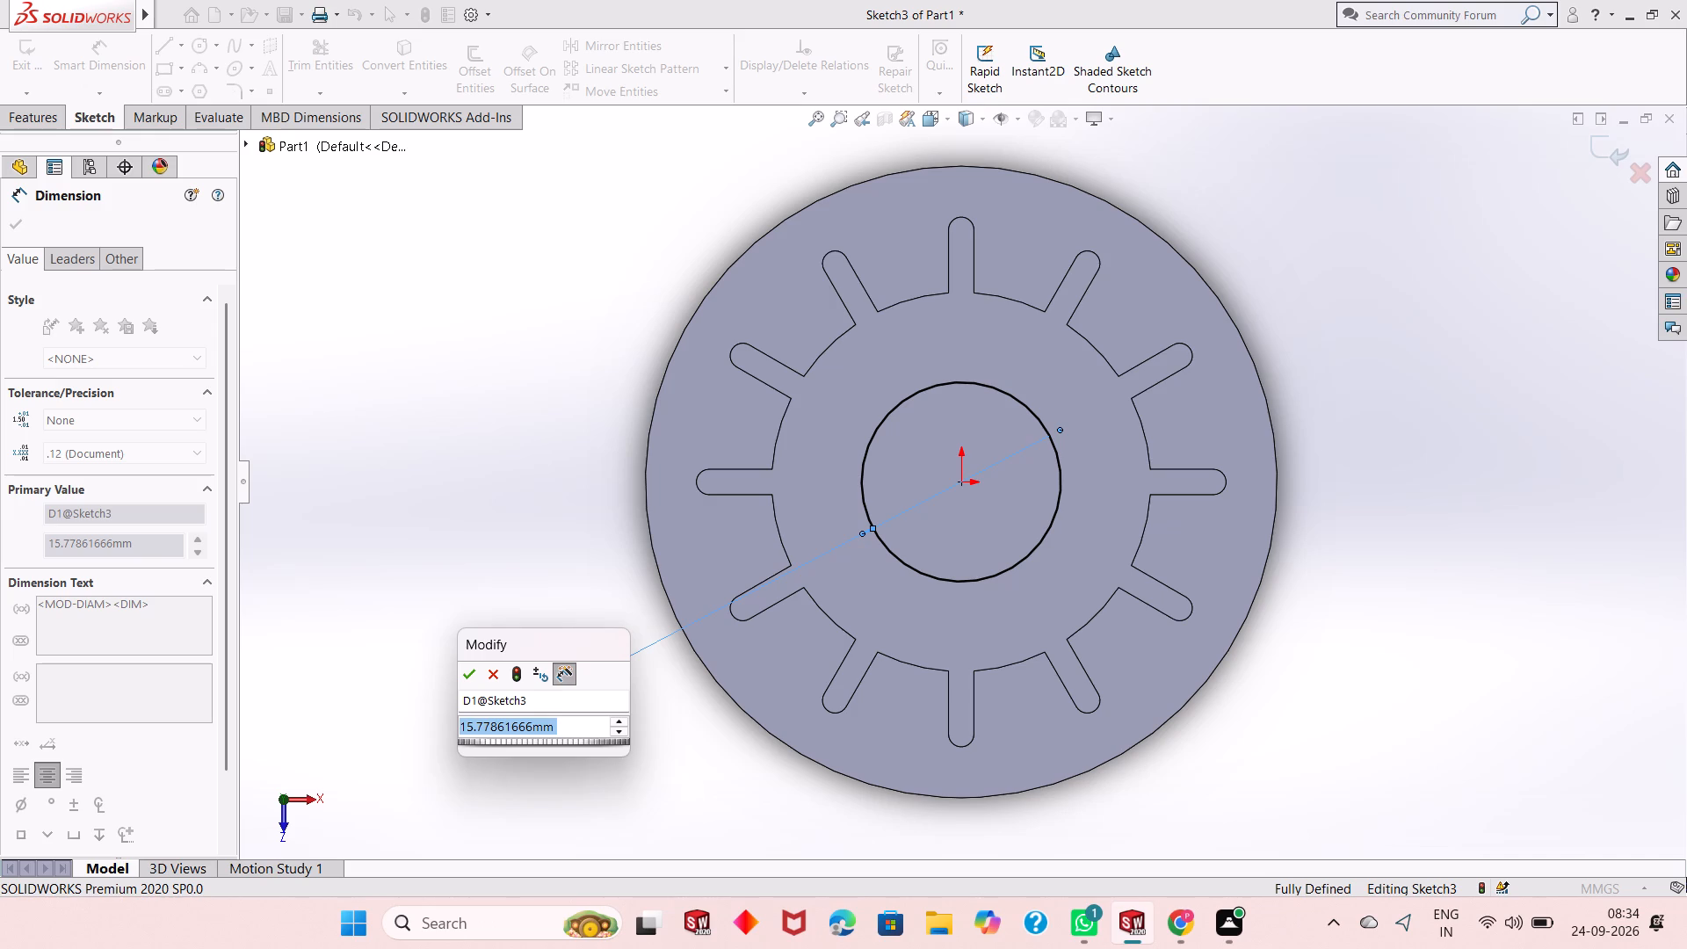
{"action": "type", "text": "15"}
{"action": "key", "text": "Return"}
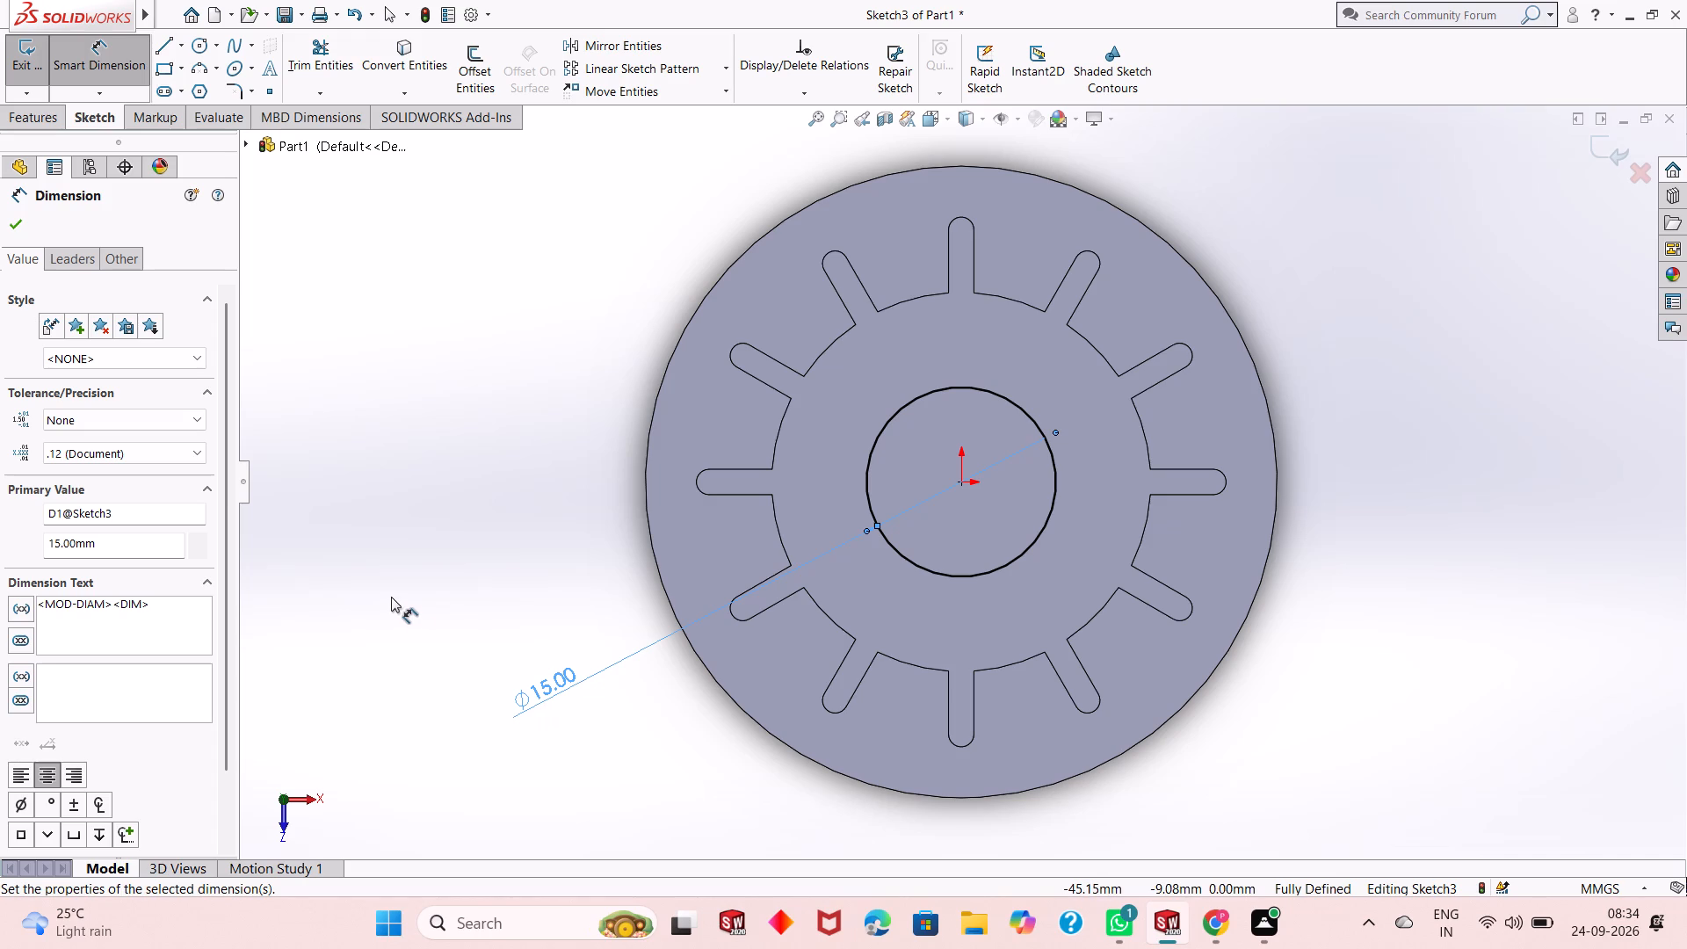
{"action": "left_click", "coordinate": [405, 319]}
{"action": "right_click", "coordinate": [405, 319]}
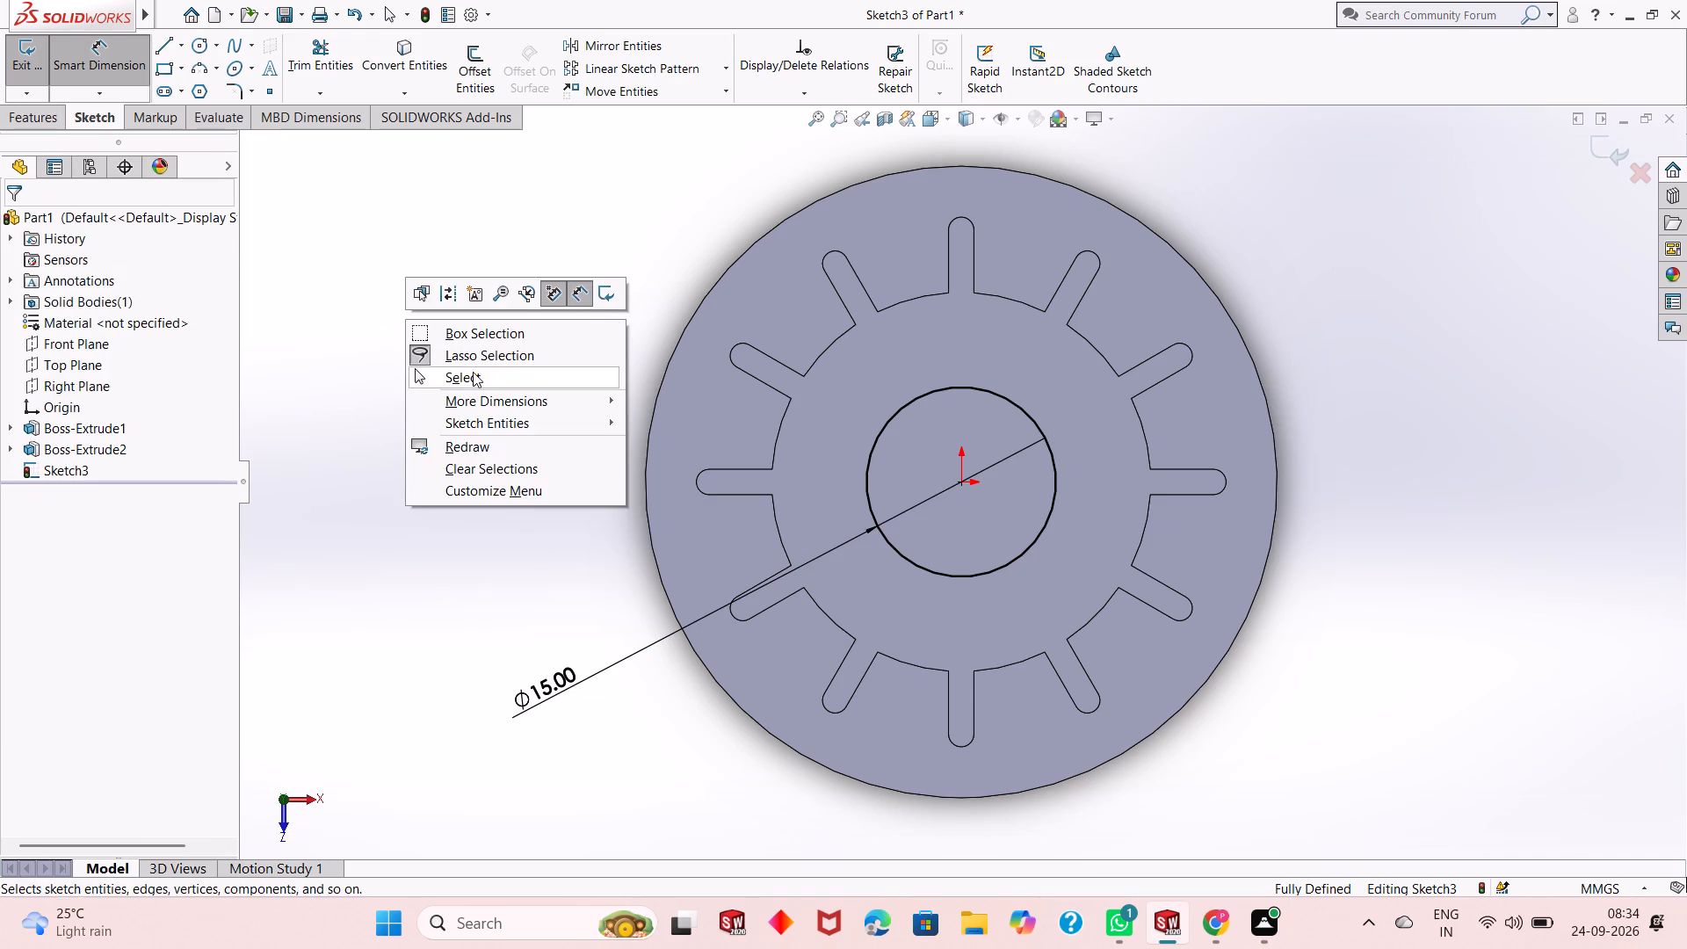
{"action": "left_click", "coordinate": [474, 373]}
Sketch a corner rectangle about 1 mm wide and 1.5 mm high straddling the circle's uppermost edge, above the origin.
{"action": "scroll", "coordinate": [1082, 423], "scroll_direction": "down", "scroll_amount": 3}
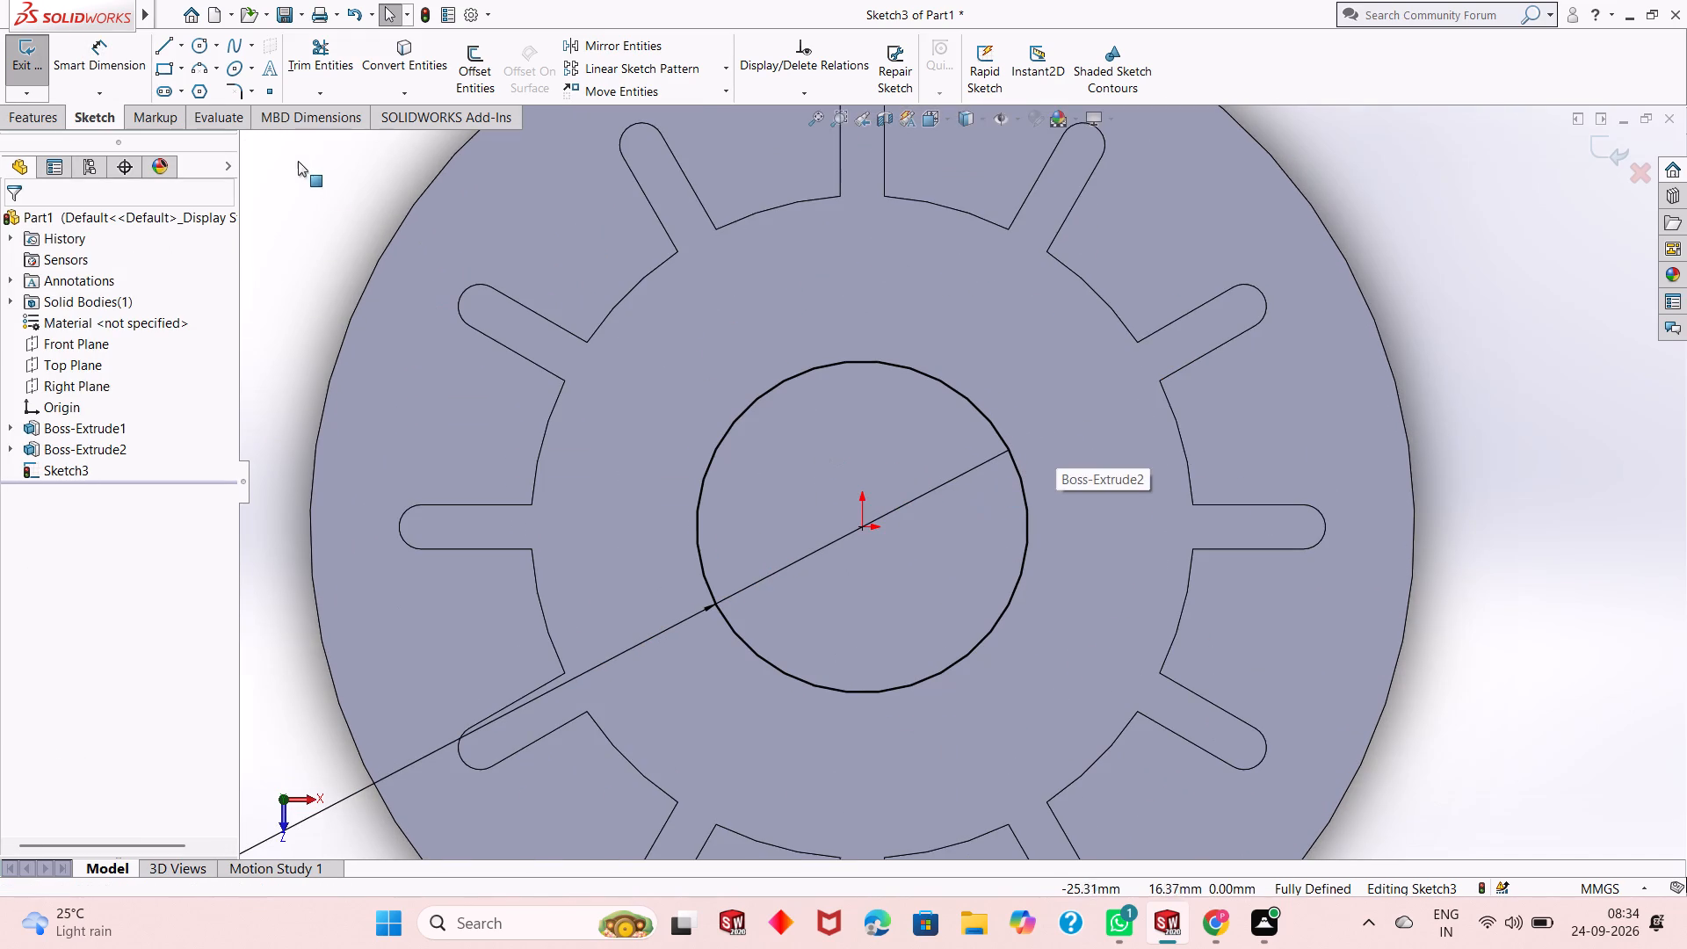
{"action": "left_click", "coordinate": [167, 67]}
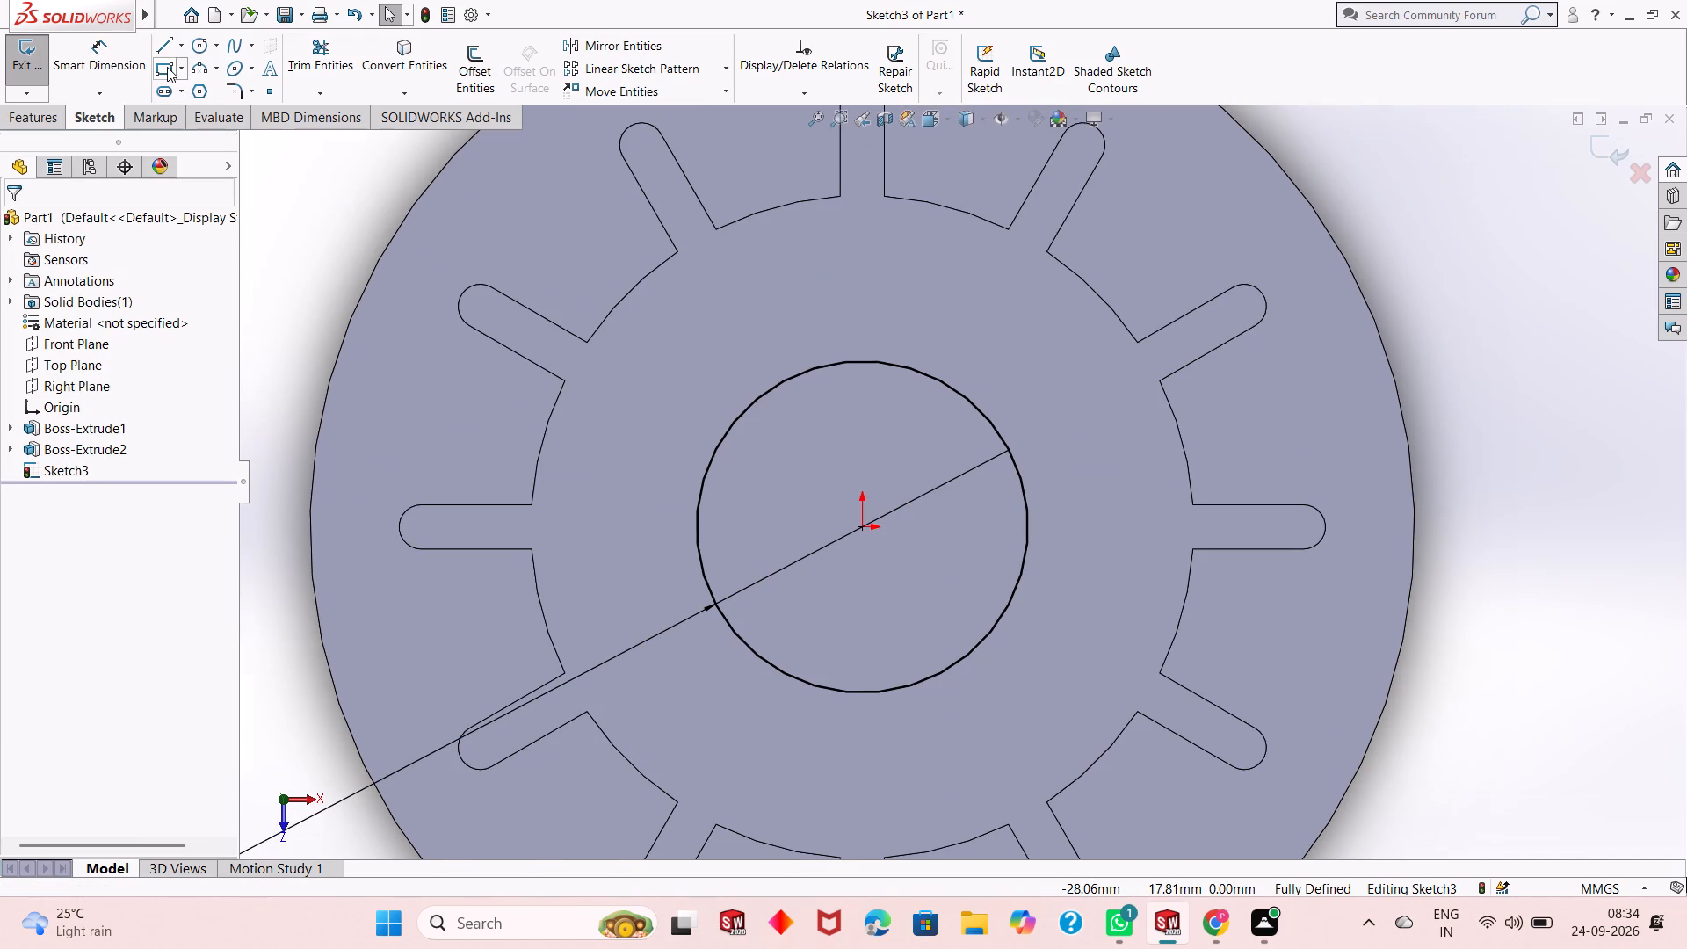
{"action": "left_click", "coordinate": [848, 376]}
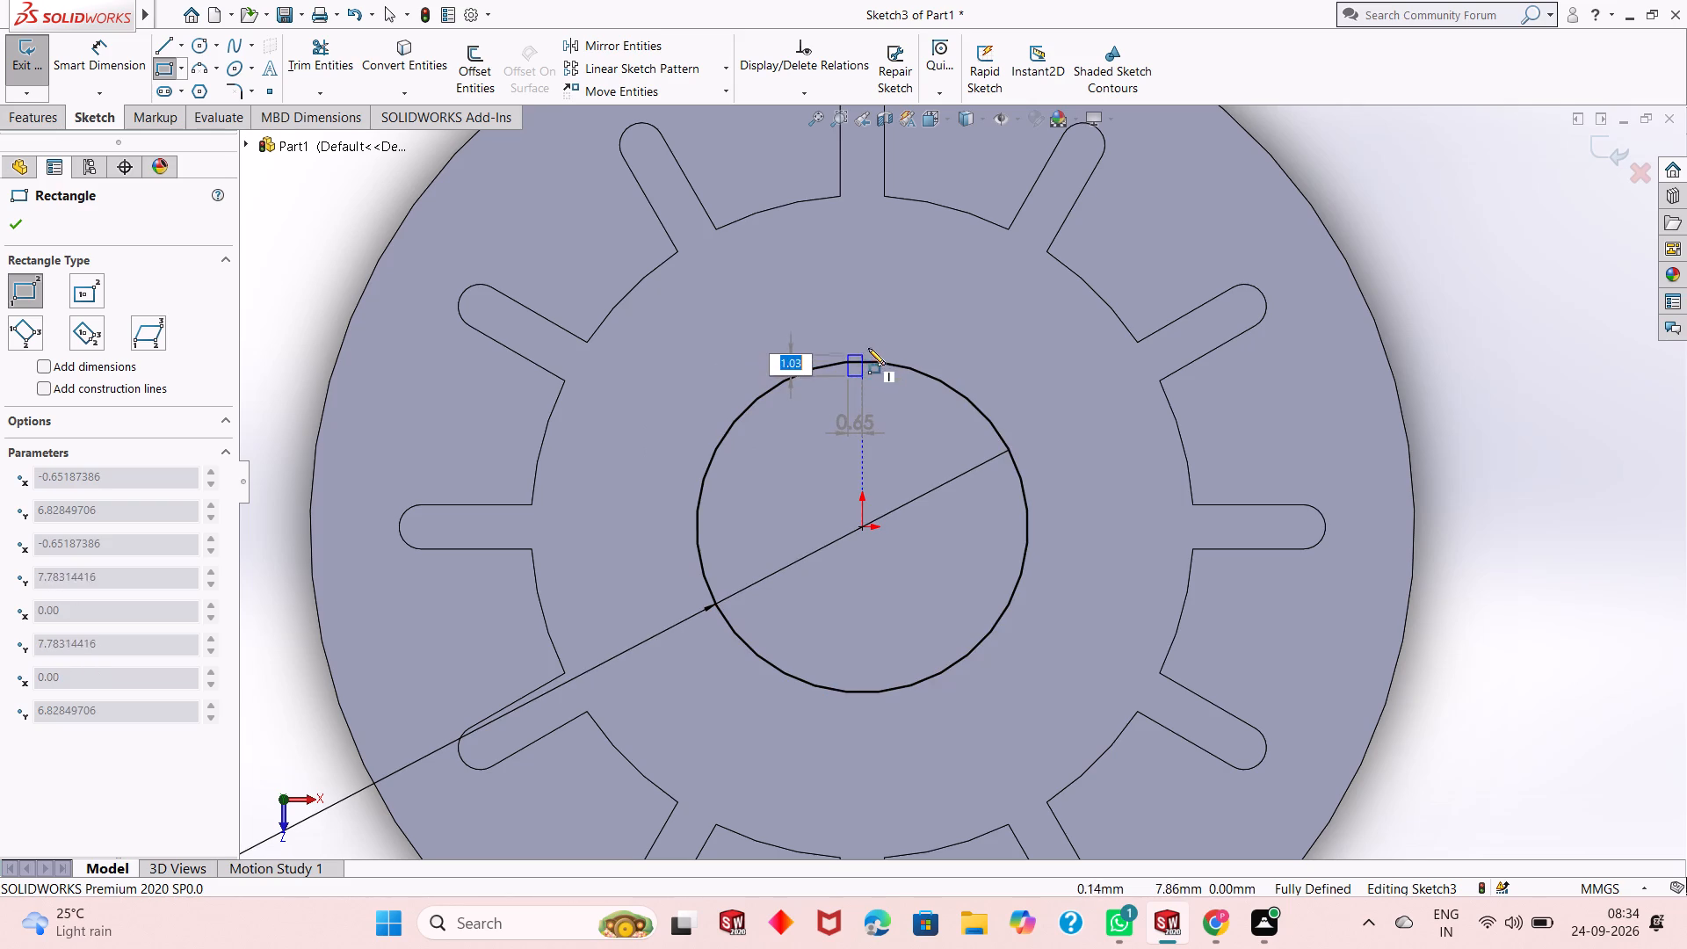
{"action": "left_click", "coordinate": [870, 343]}
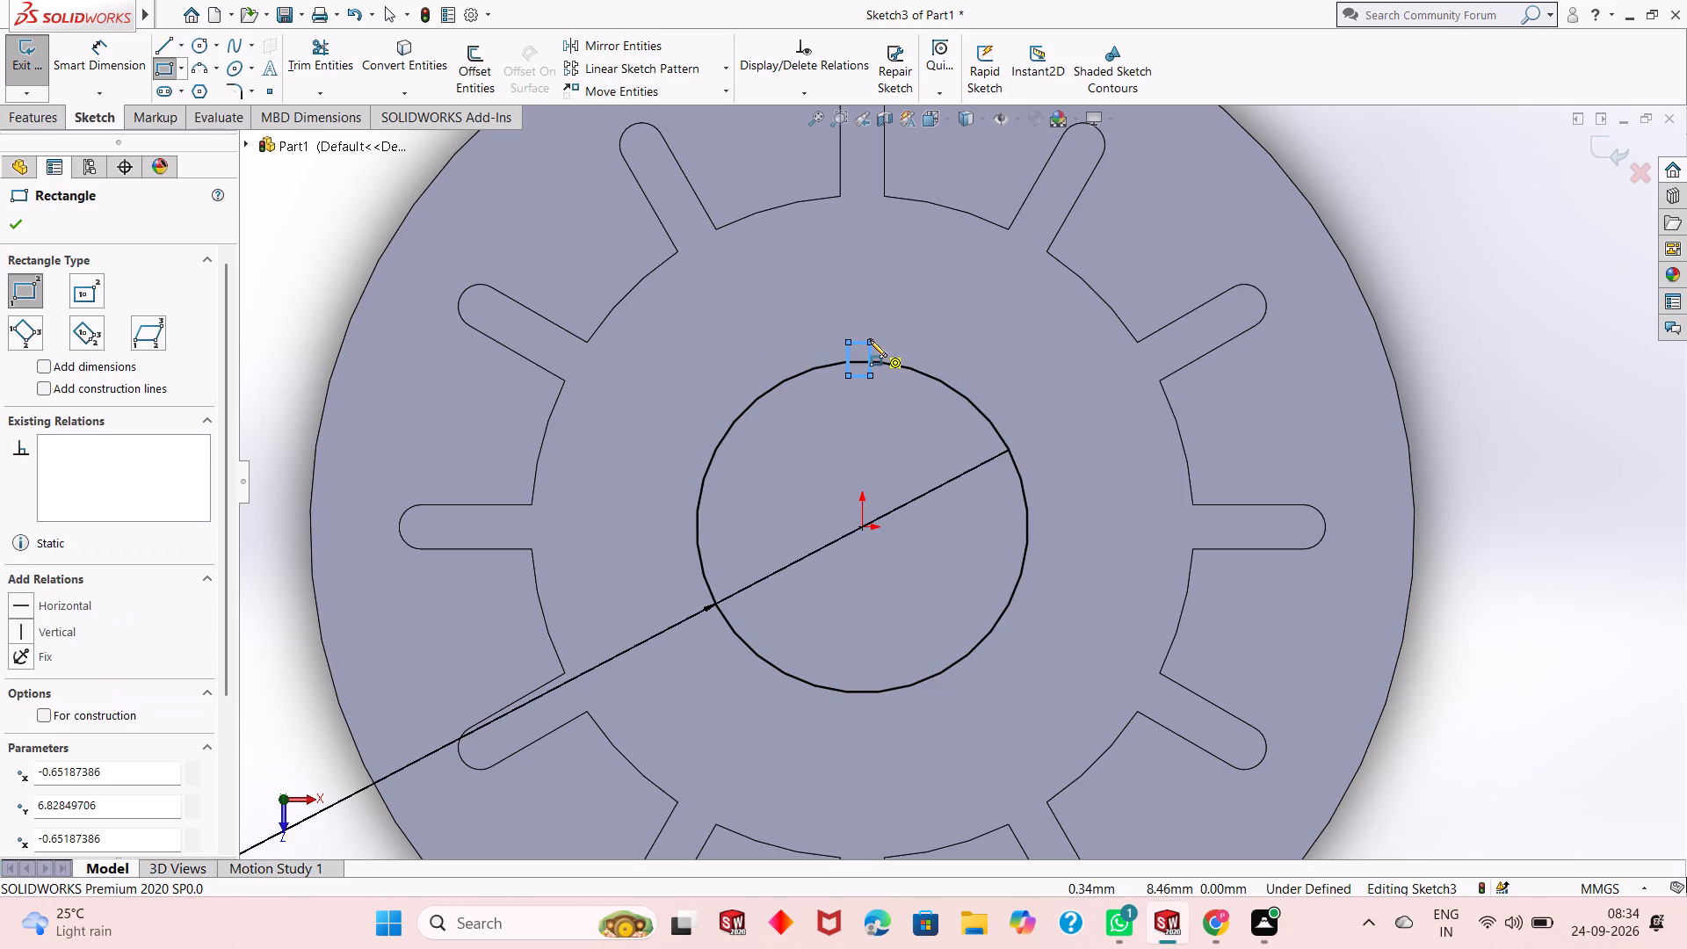
{"action": "right_click", "coordinate": [752, 306]}
{"action": "left_click", "coordinate": [765, 319]}
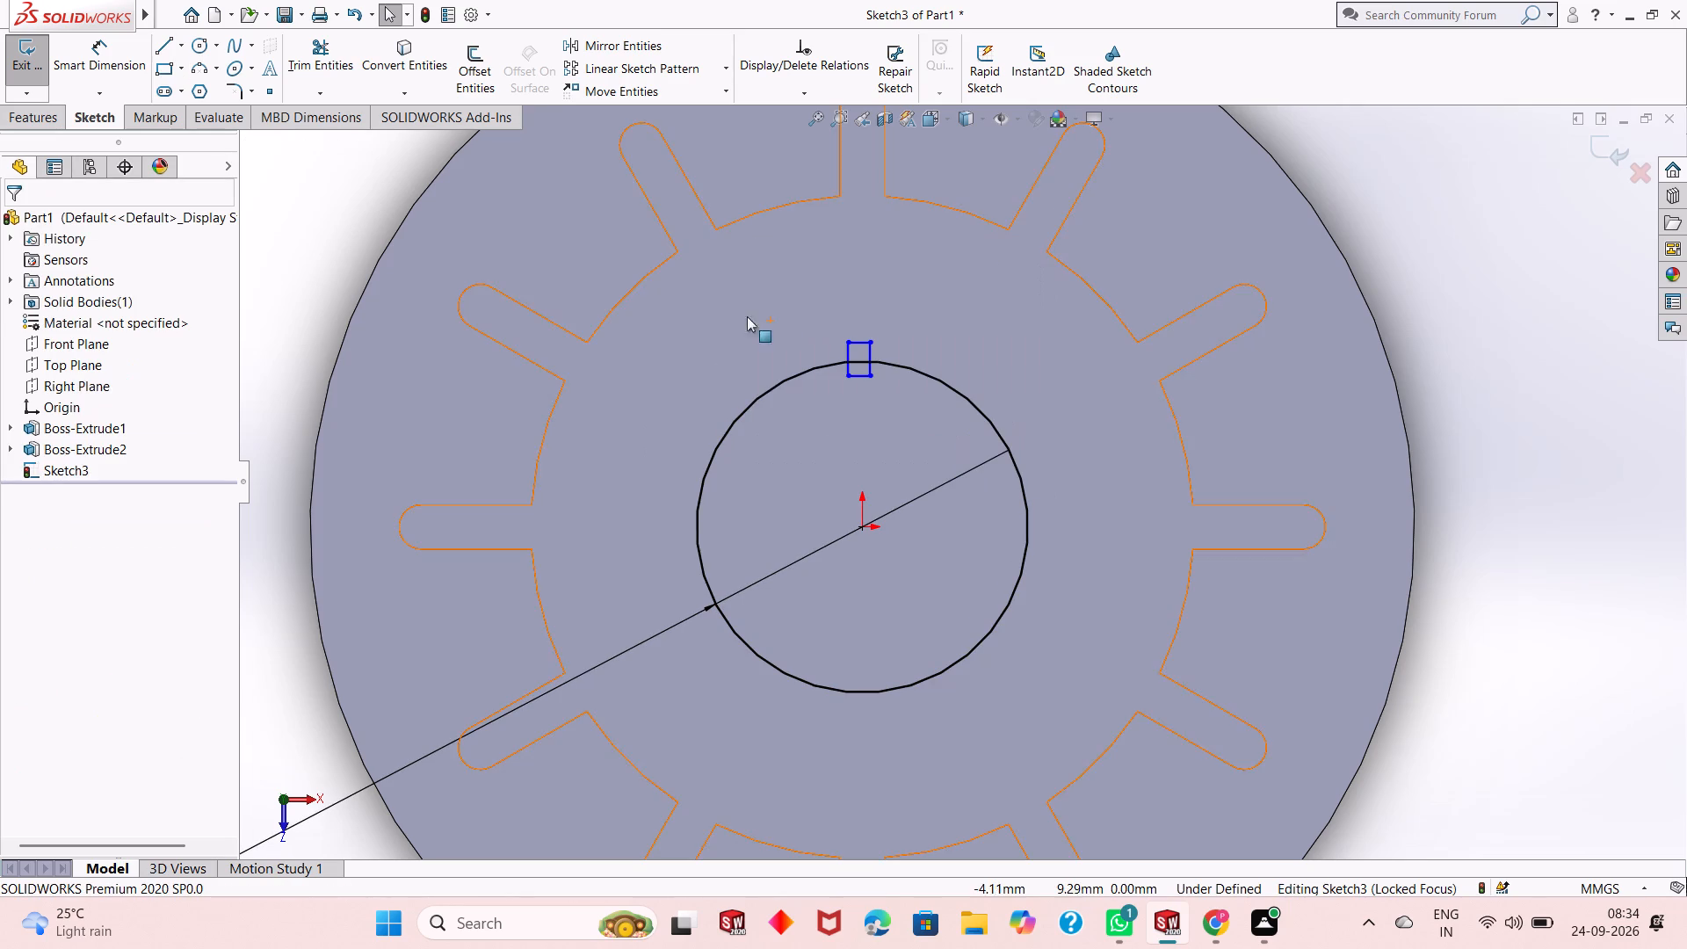
Dimension the small rectangle's upper-left corner at 0.5 mm horizontally from the origin.
{"action": "left_click", "coordinate": [110, 75]}
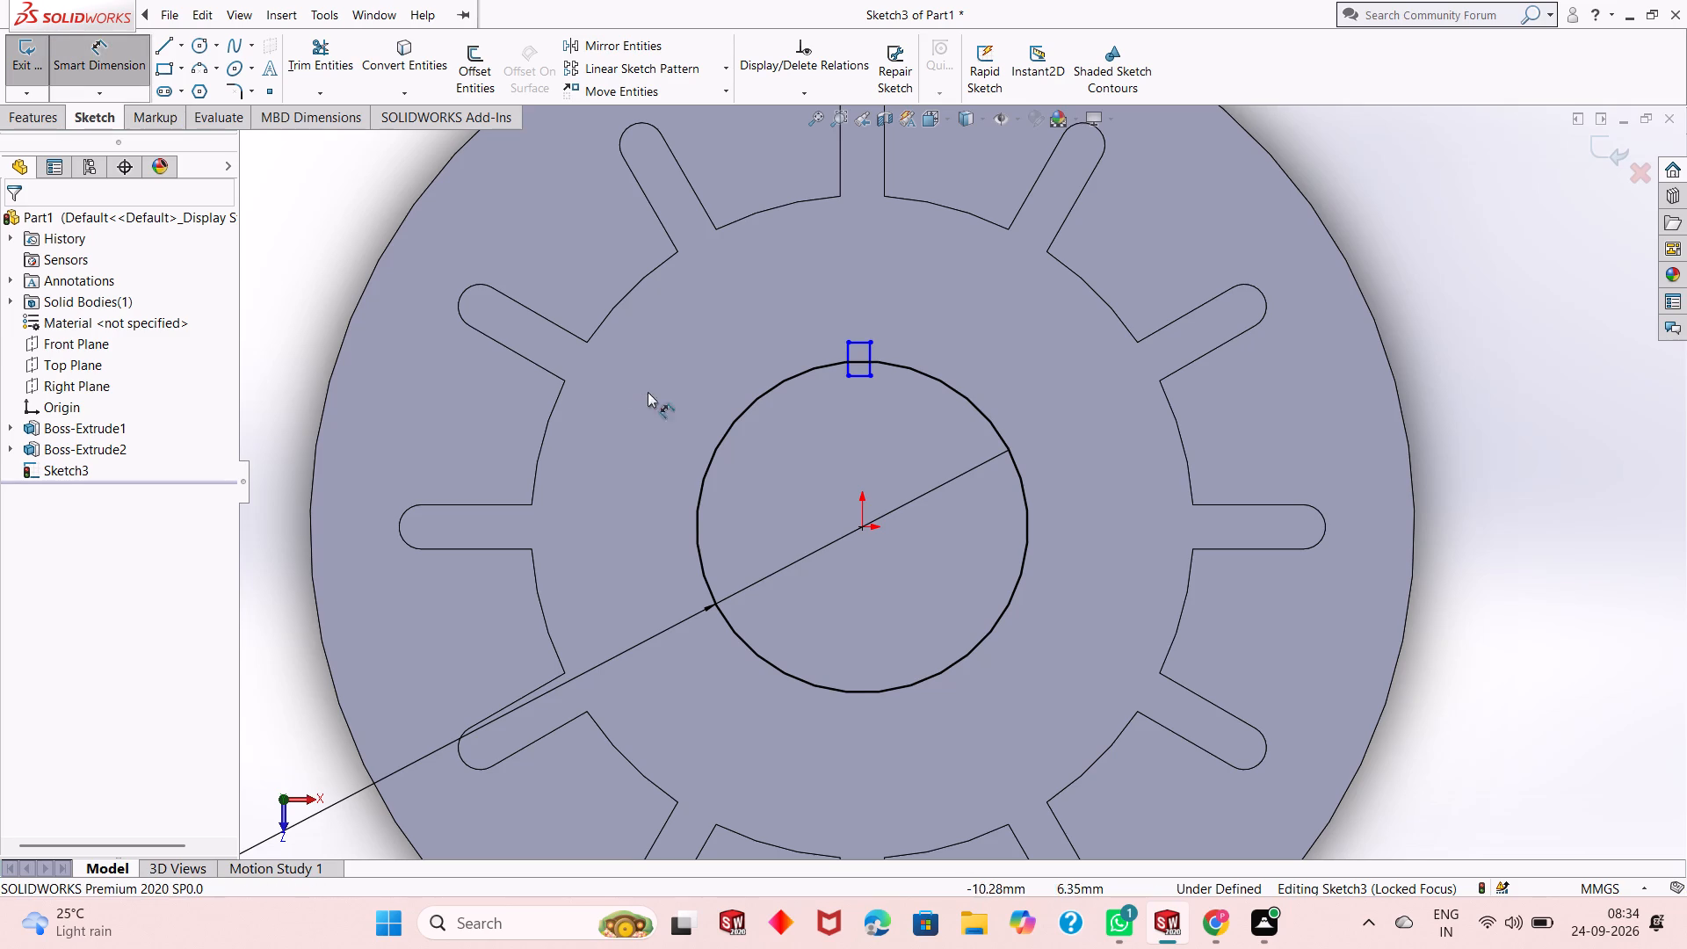
{"action": "scroll", "coordinate": [904, 417], "scroll_direction": "down", "scroll_amount": 3}
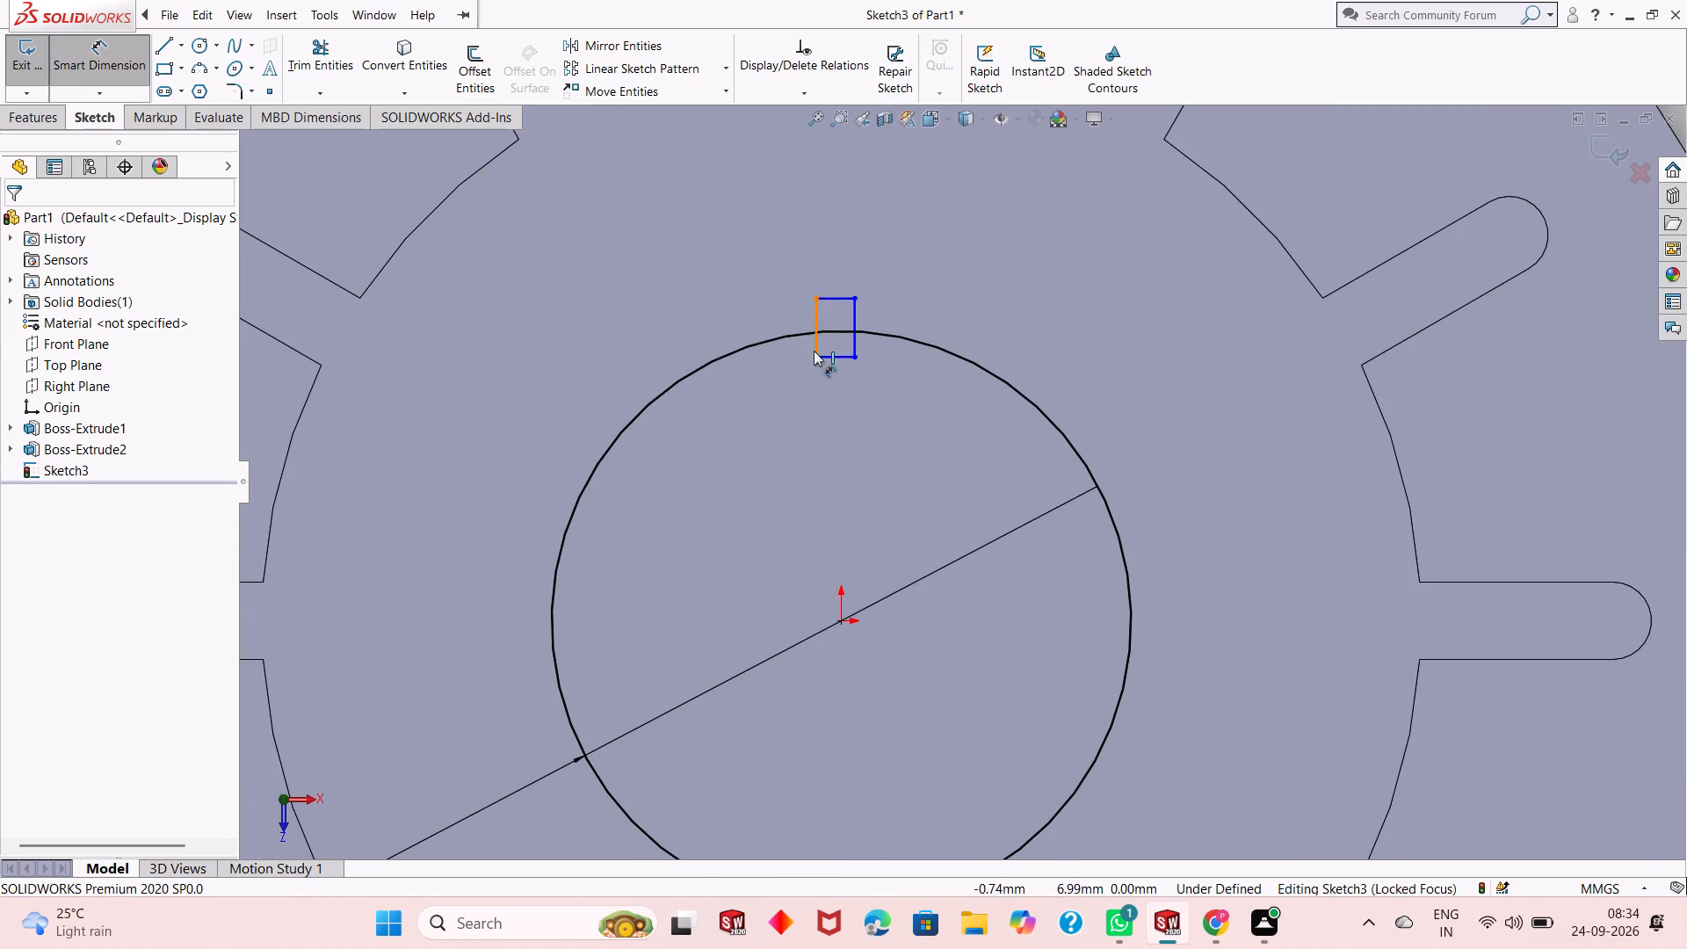
{"action": "left_click", "coordinate": [818, 301]}
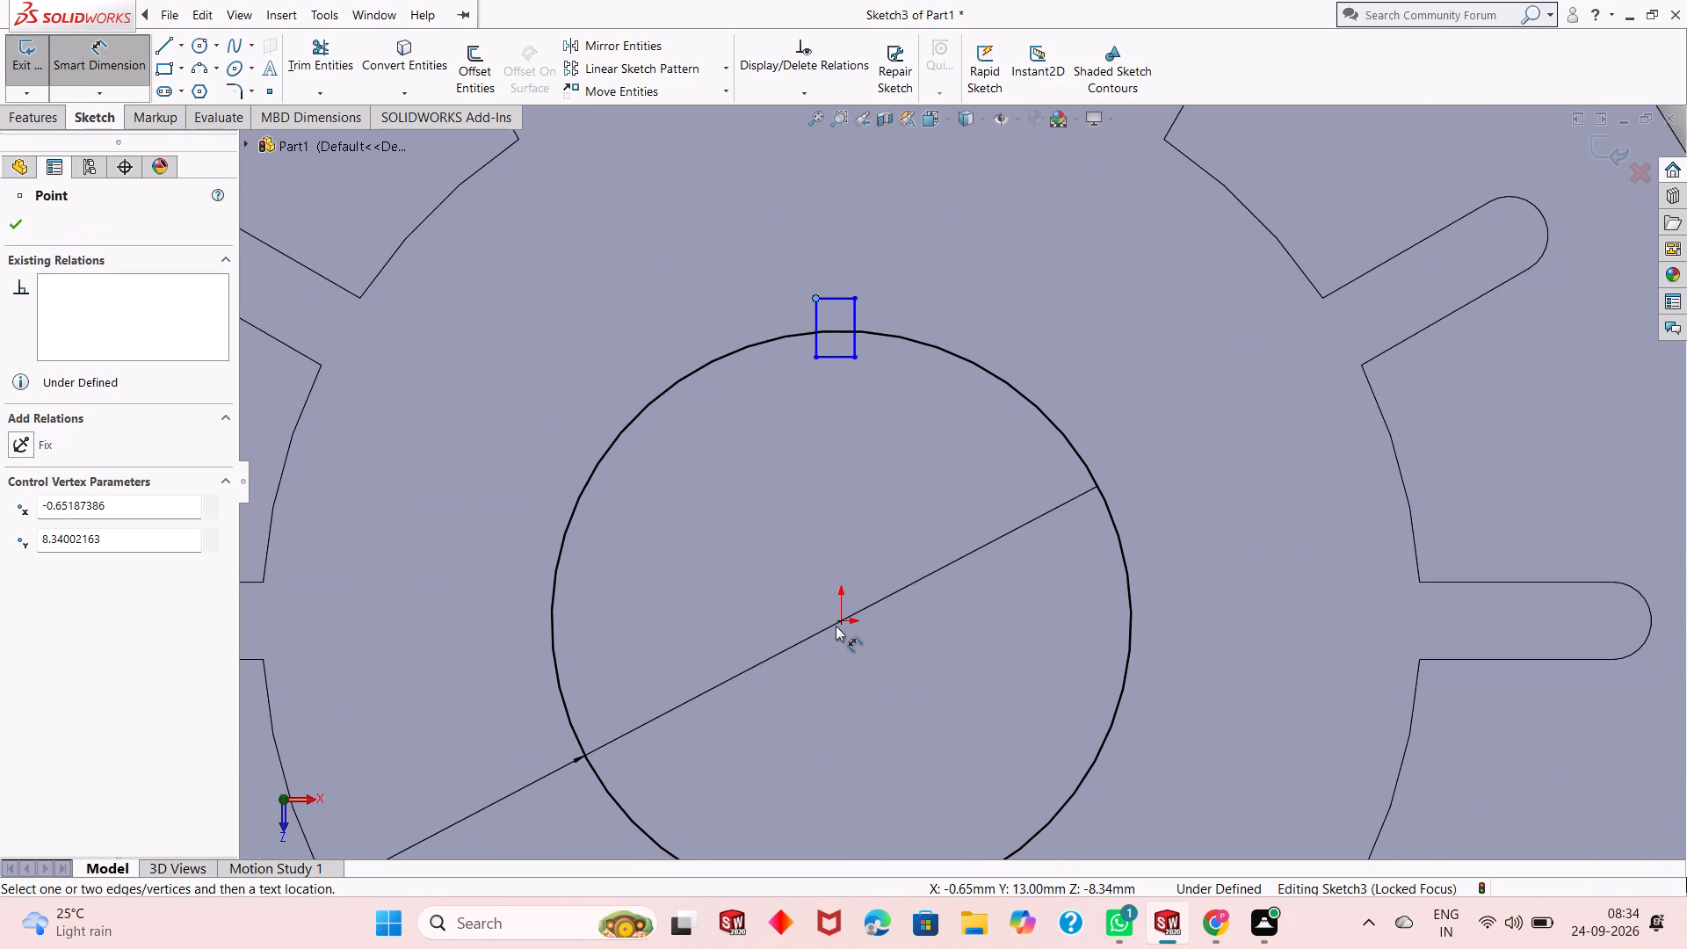
{"action": "left_click", "coordinate": [840, 619]}
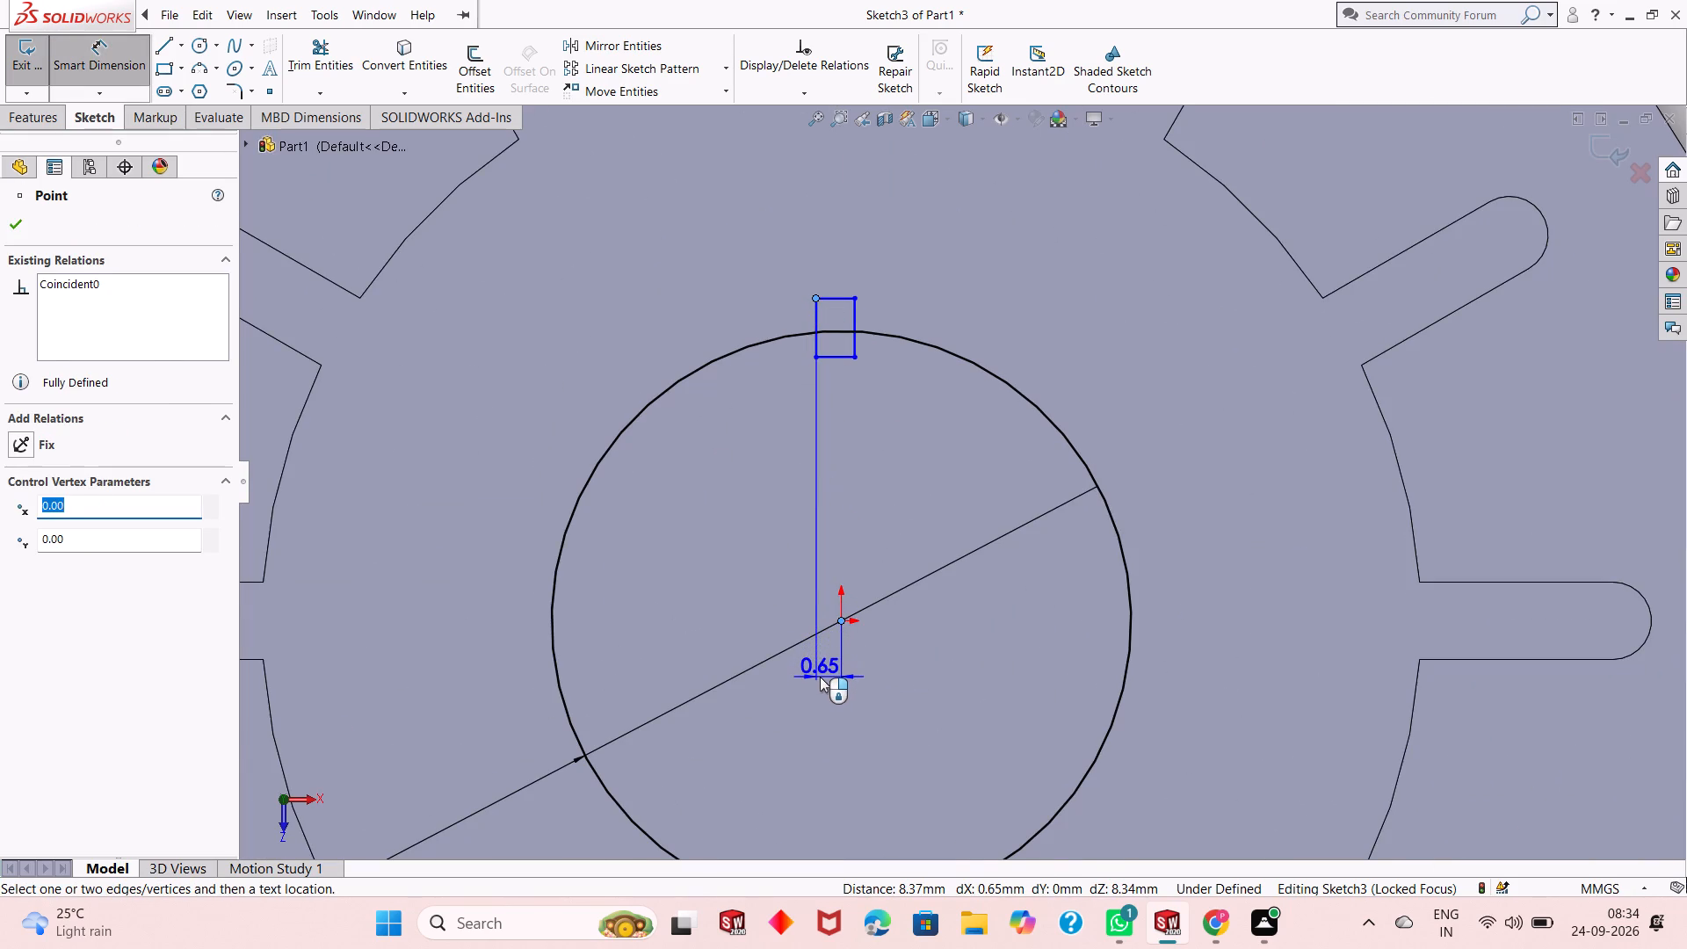
{"action": "left_click", "coordinate": [820, 678]}
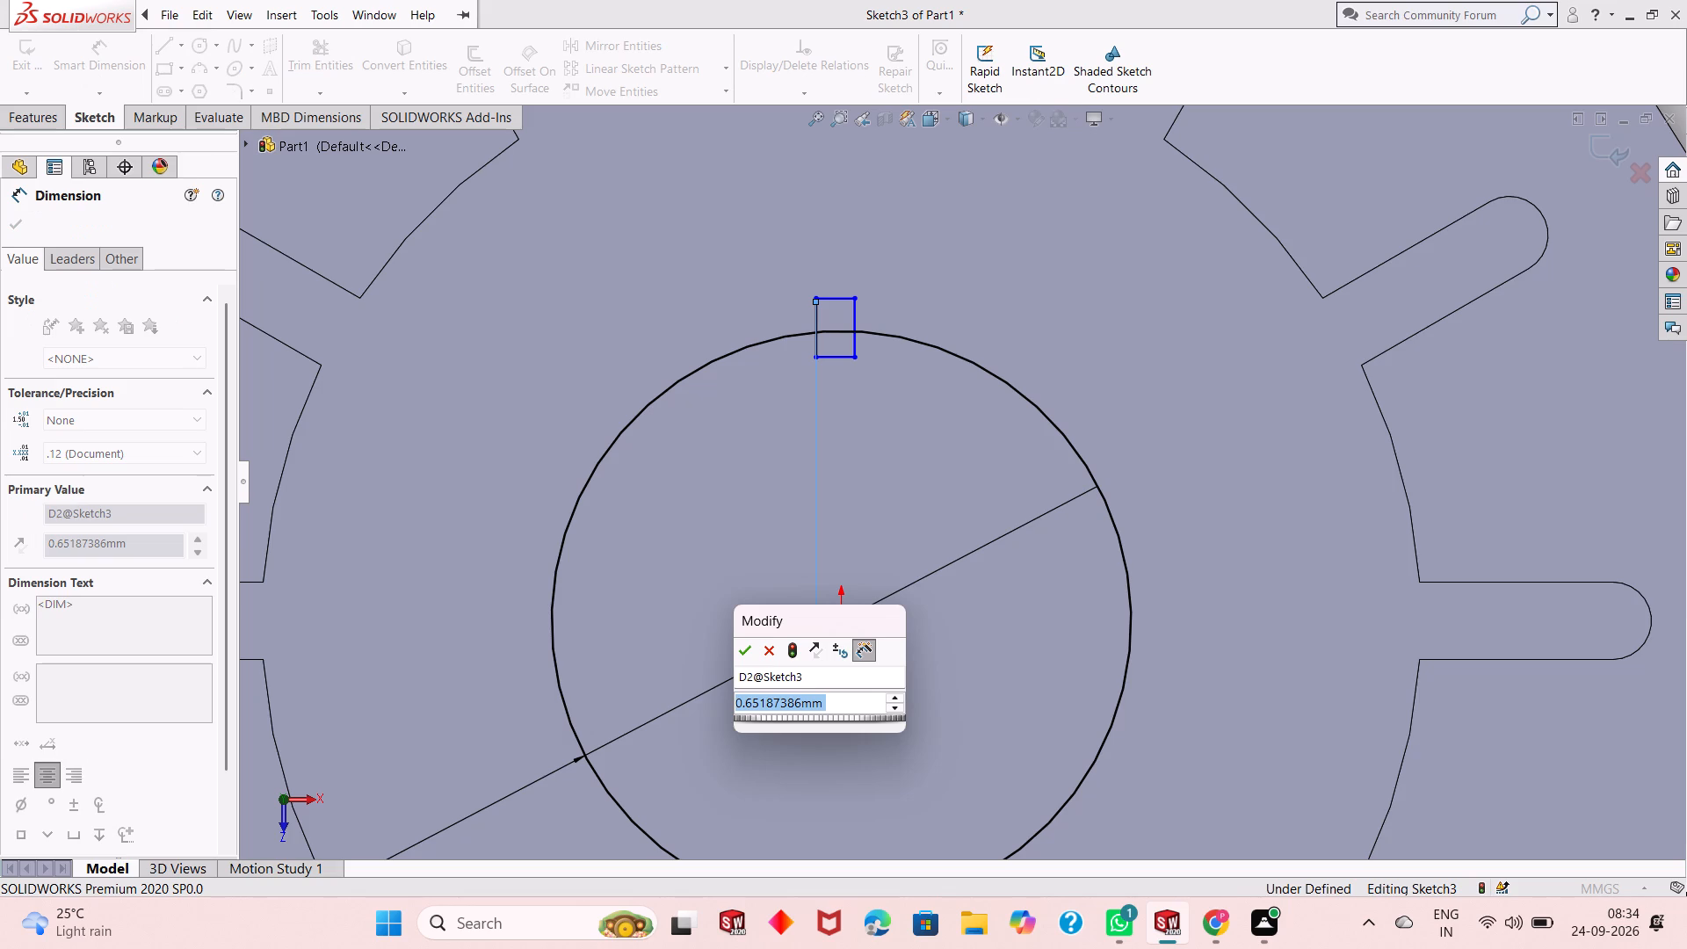
{"action": "type", "text": "0."}
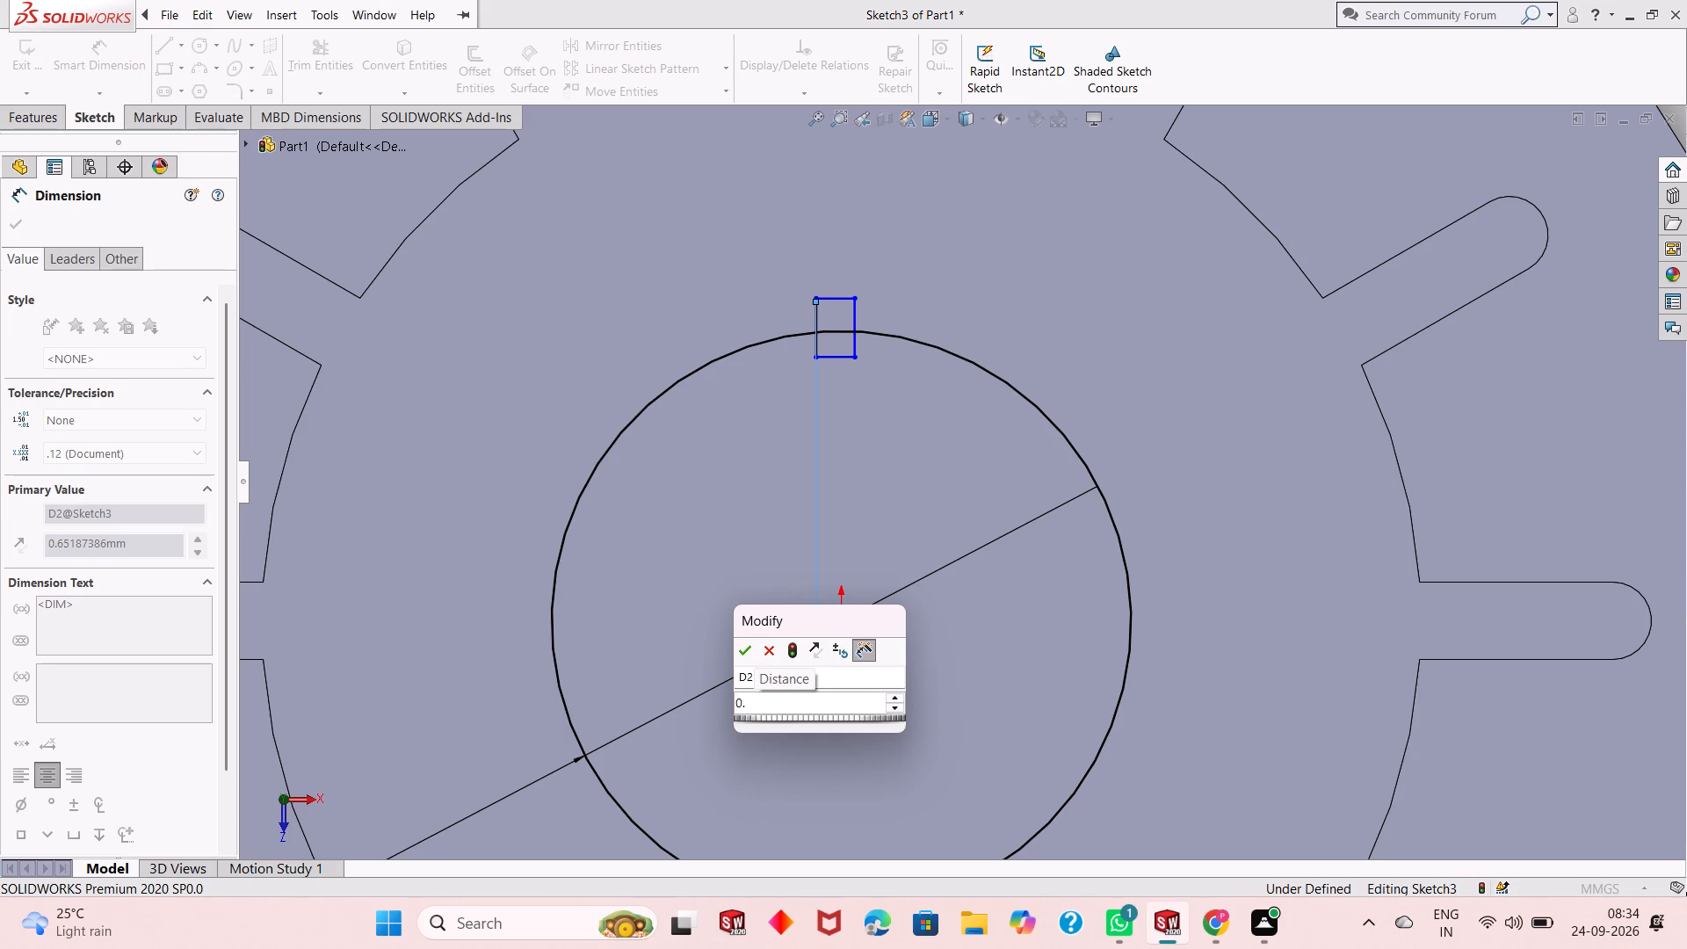
{"action": "key", "text": "5"}
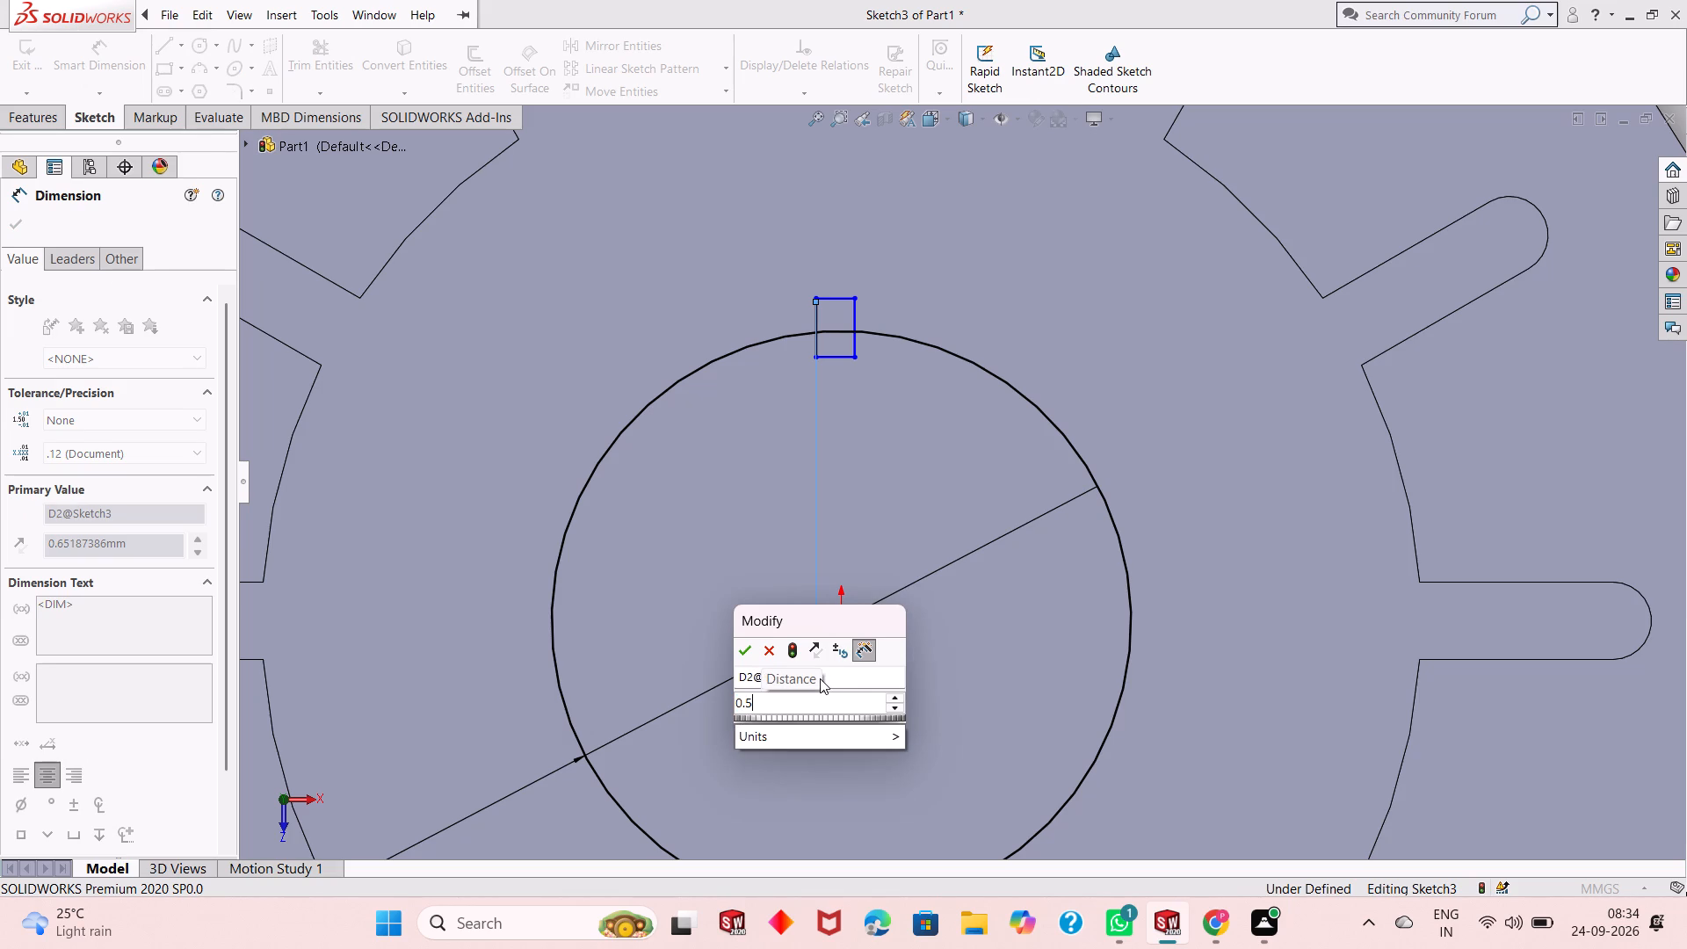
{"action": "key", "text": "Return"}
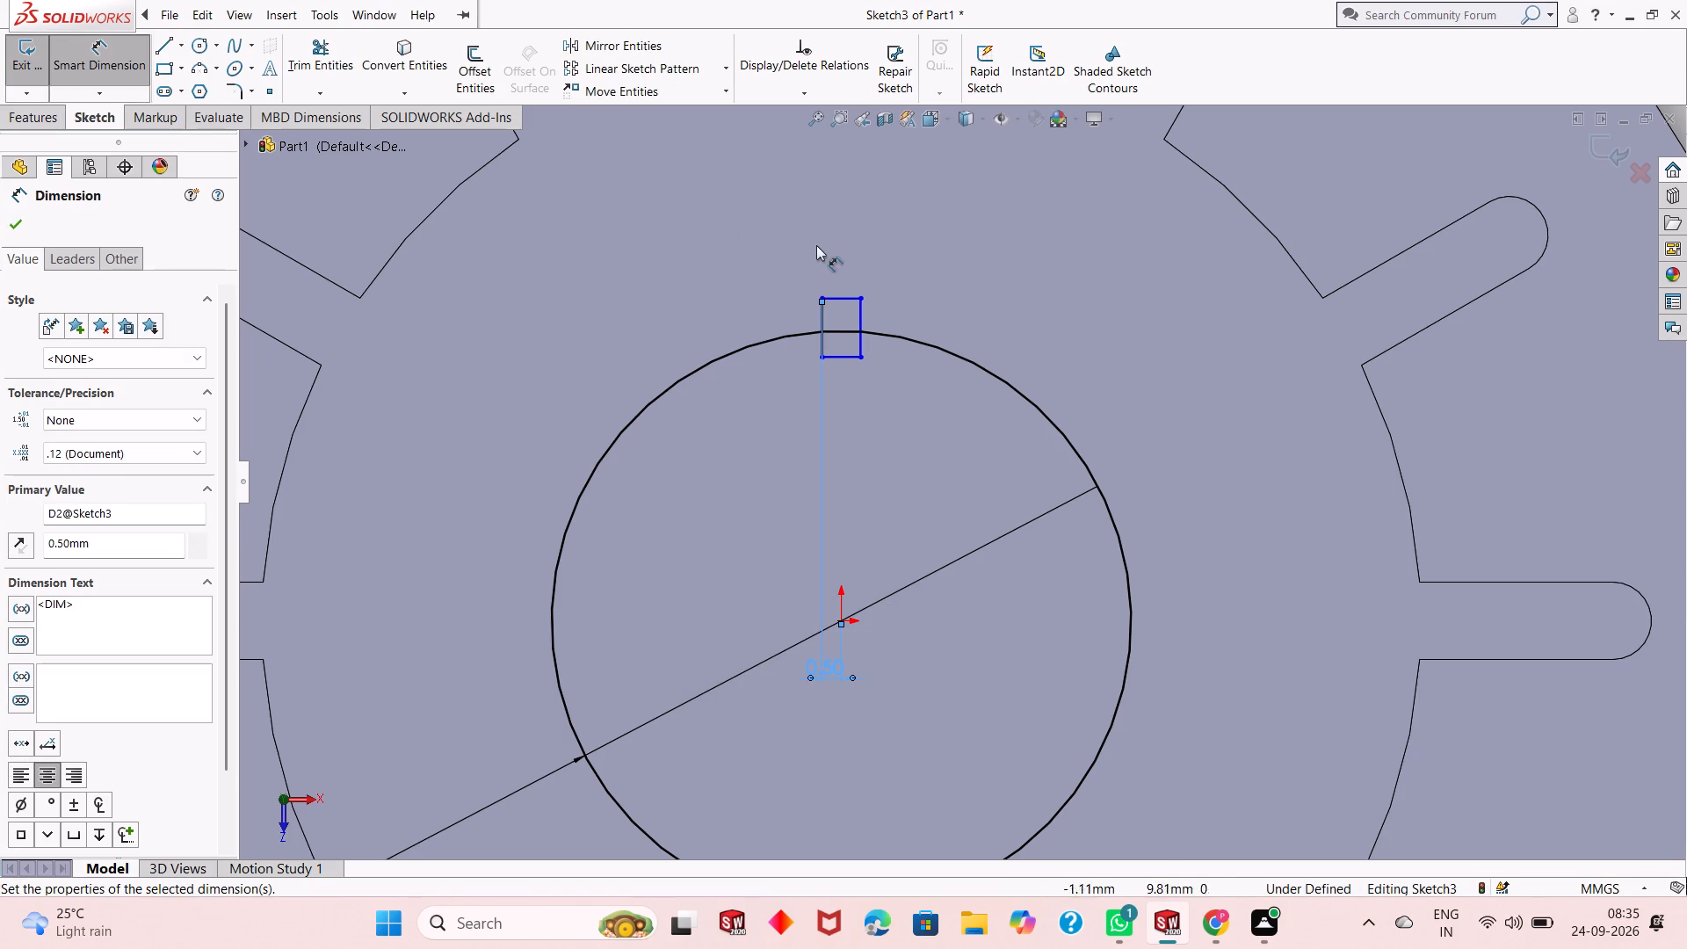
Dimension the small rectangle's top edge to a width of 1 mm.
{"action": "left_click", "coordinate": [836, 295]}
{"action": "left_click", "coordinate": [836, 244]}
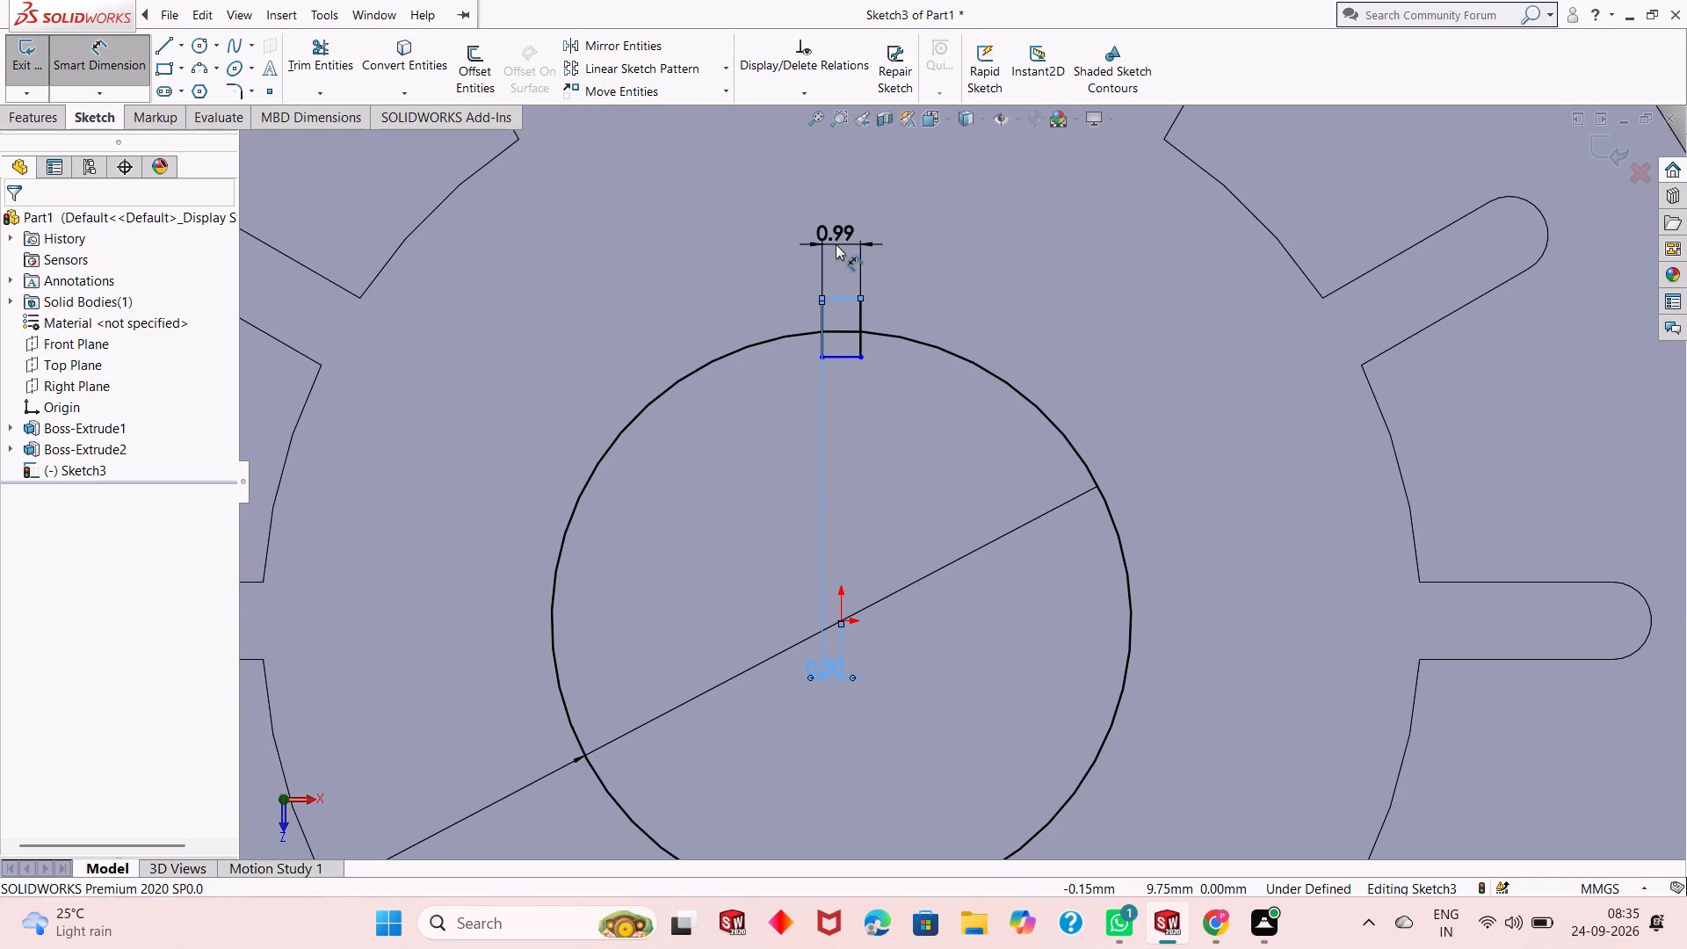
{"action": "key", "text": "1"}
{"action": "key", "text": "Return"}
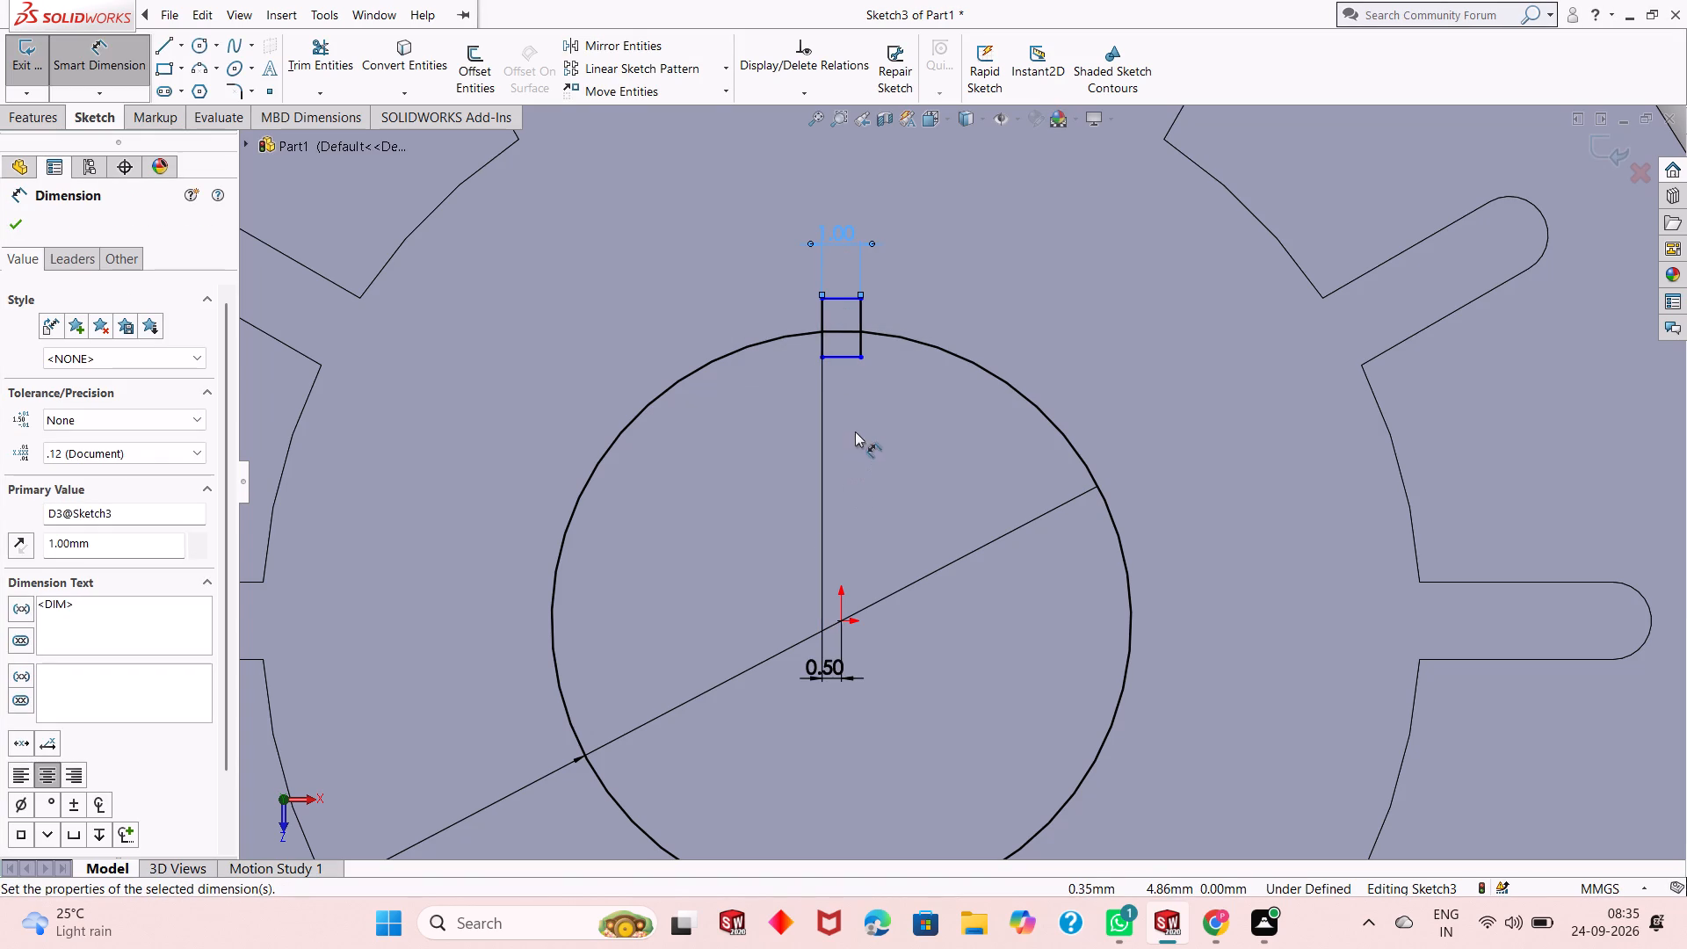
{"action": "right_click", "coordinate": [692, 453]}
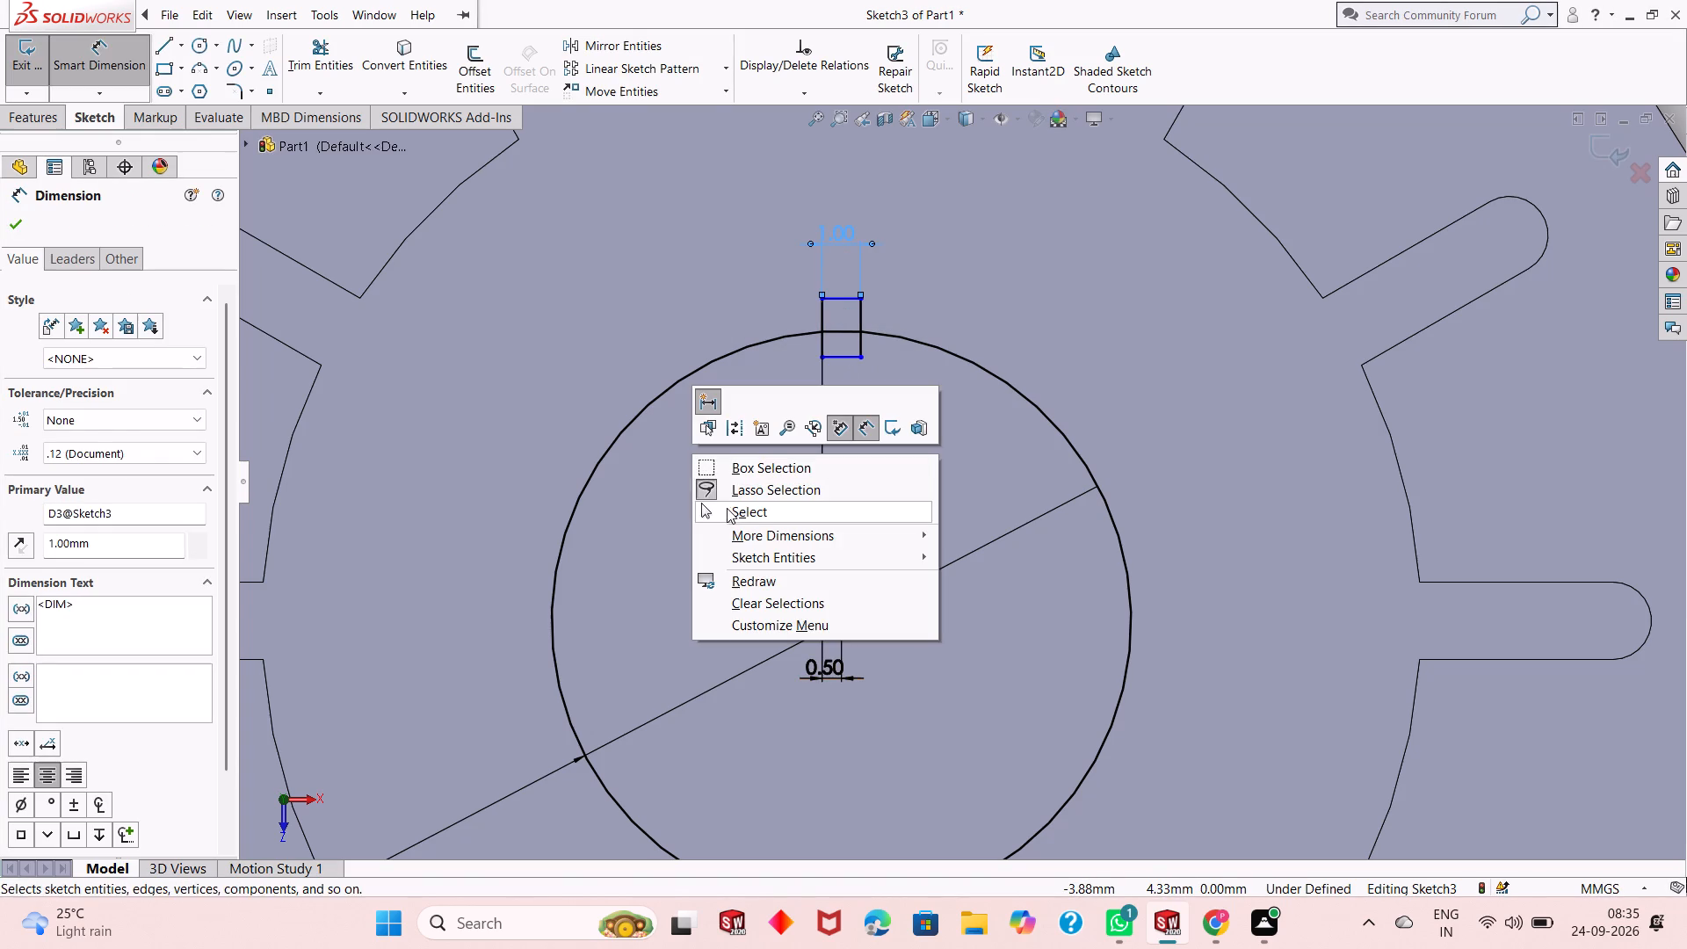
{"action": "left_click", "coordinate": [730, 511]}
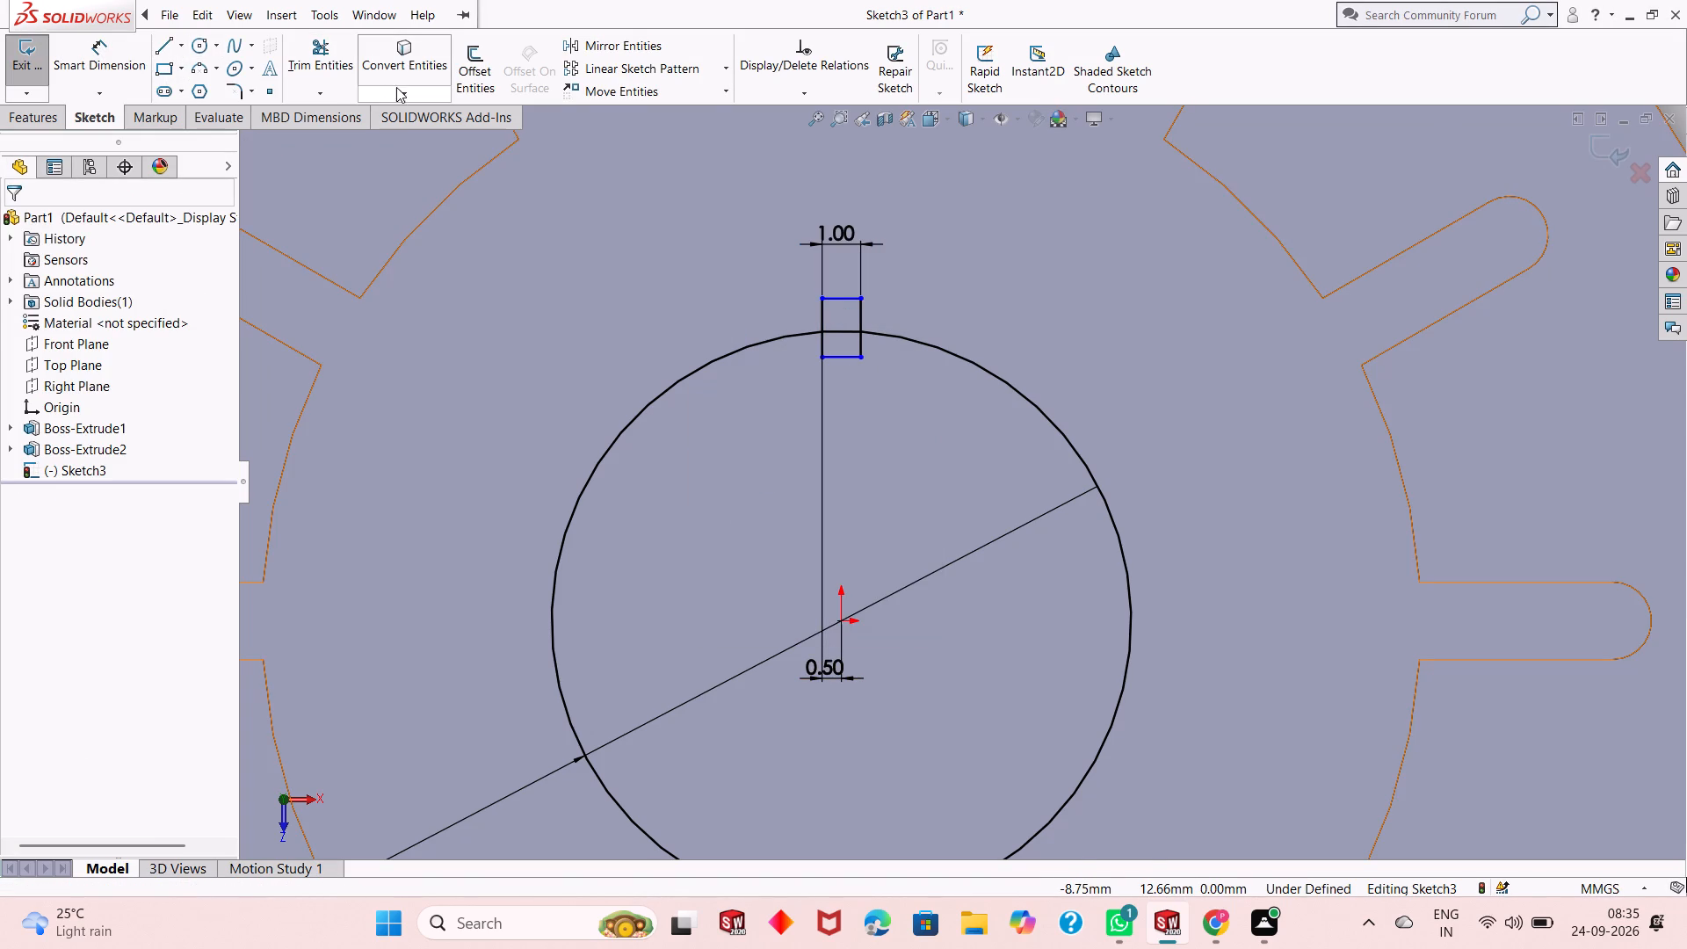
Trim away the rectangle's bottom edge and the portions of both side lines that lie inside the circle.
{"action": "left_click", "coordinate": [315, 70]}
{"action": "scroll", "coordinate": [807, 367], "scroll_direction": "down", "scroll_amount": 4}
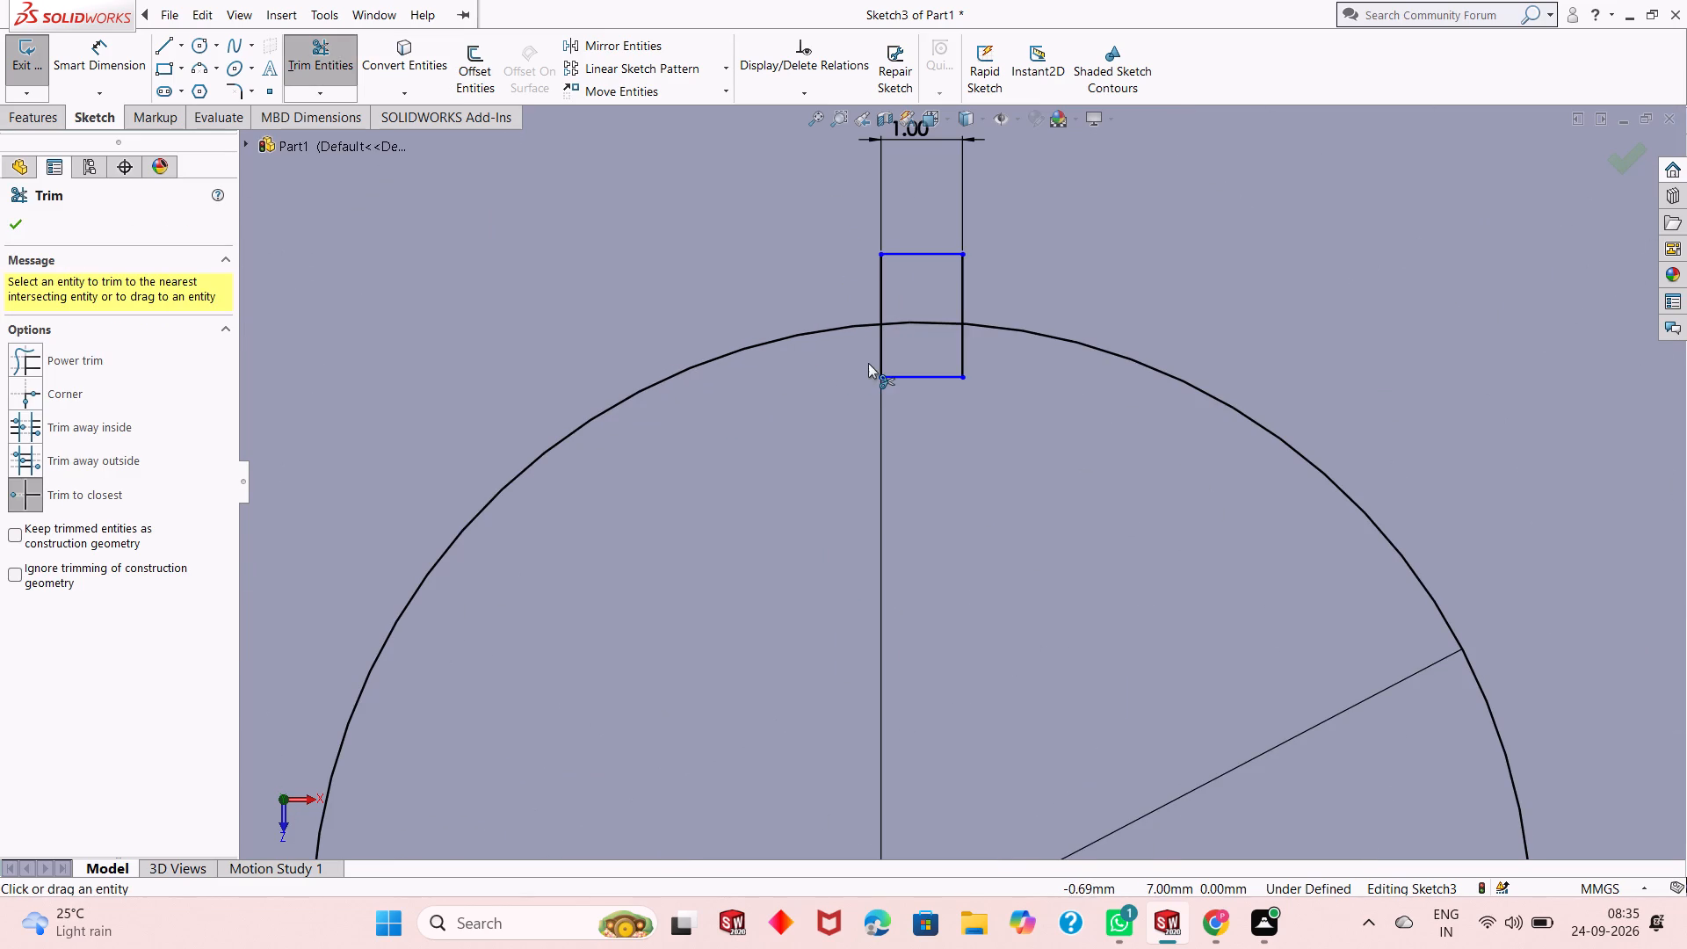
{"action": "left_click", "coordinate": [903, 378]}
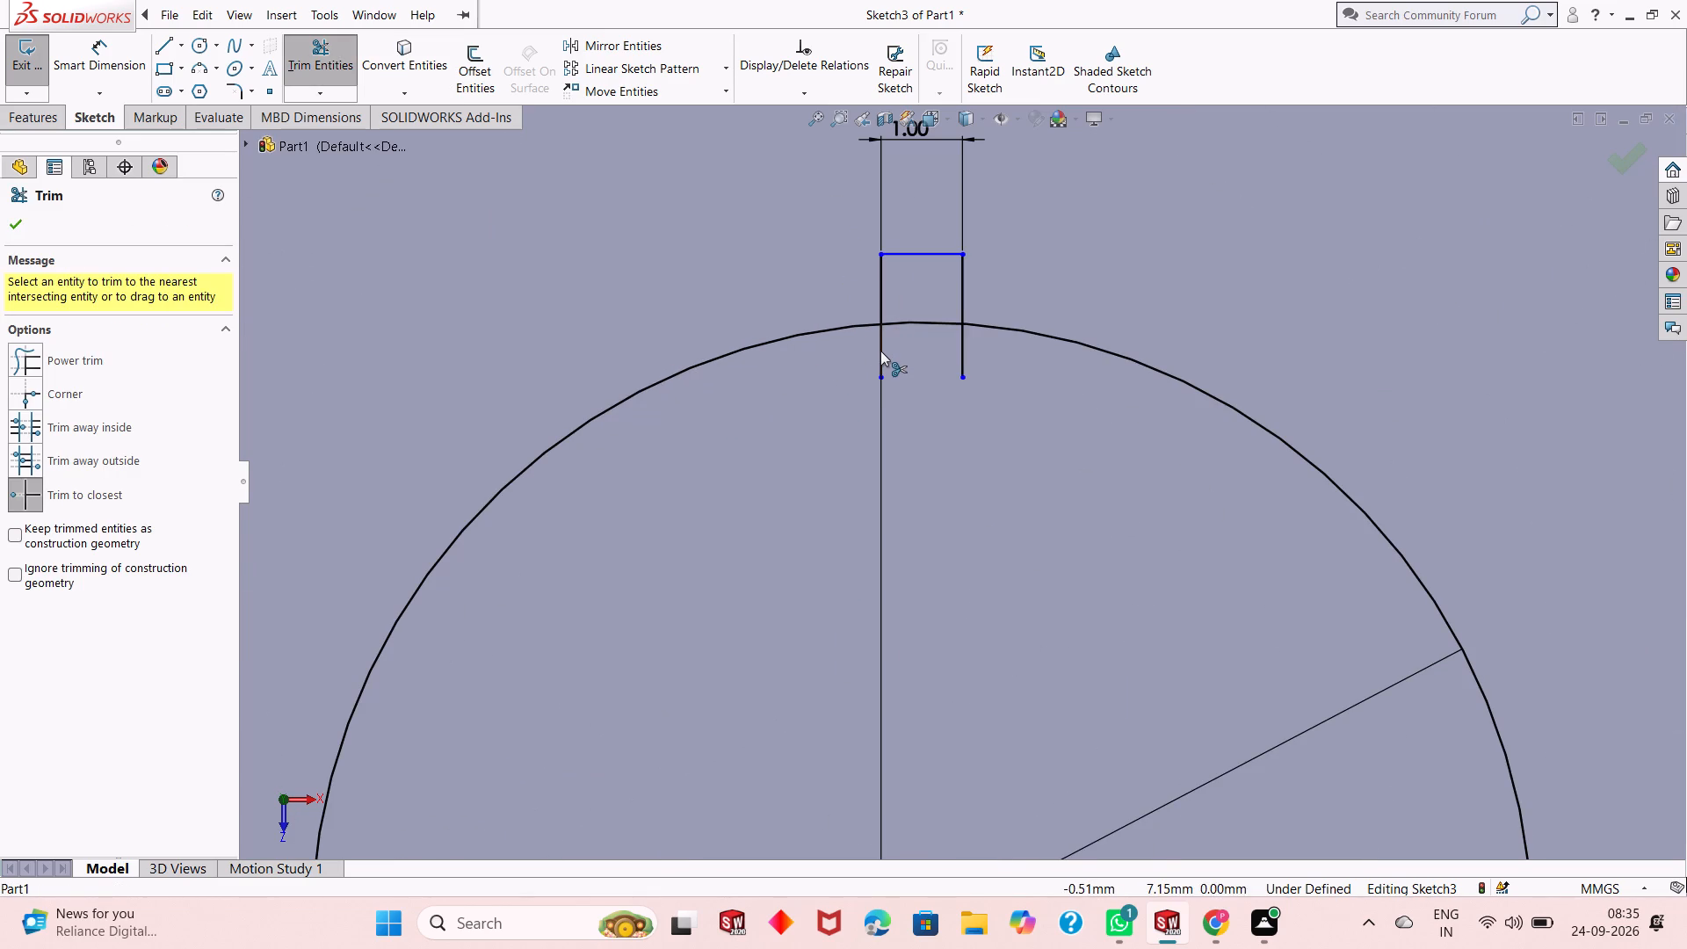
{"action": "left_click", "coordinate": [880, 344]}
{"action": "left_click", "coordinate": [961, 353]}
{"action": "right_click", "coordinate": [927, 371]}
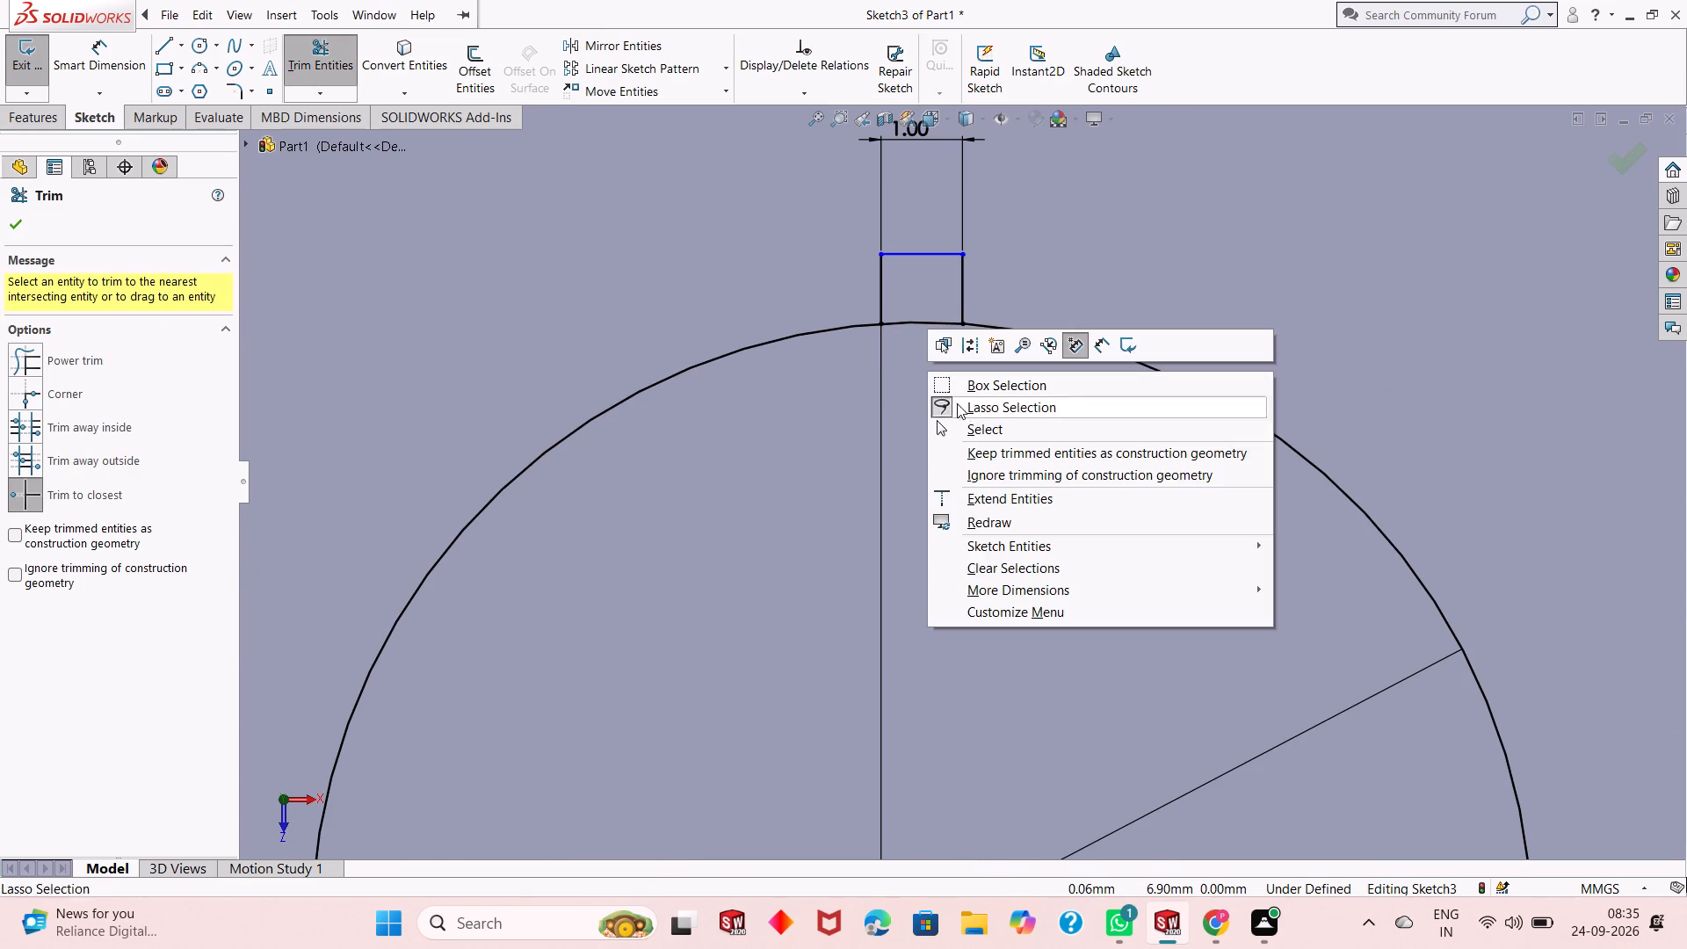
{"action": "left_click", "coordinate": [977, 432]}
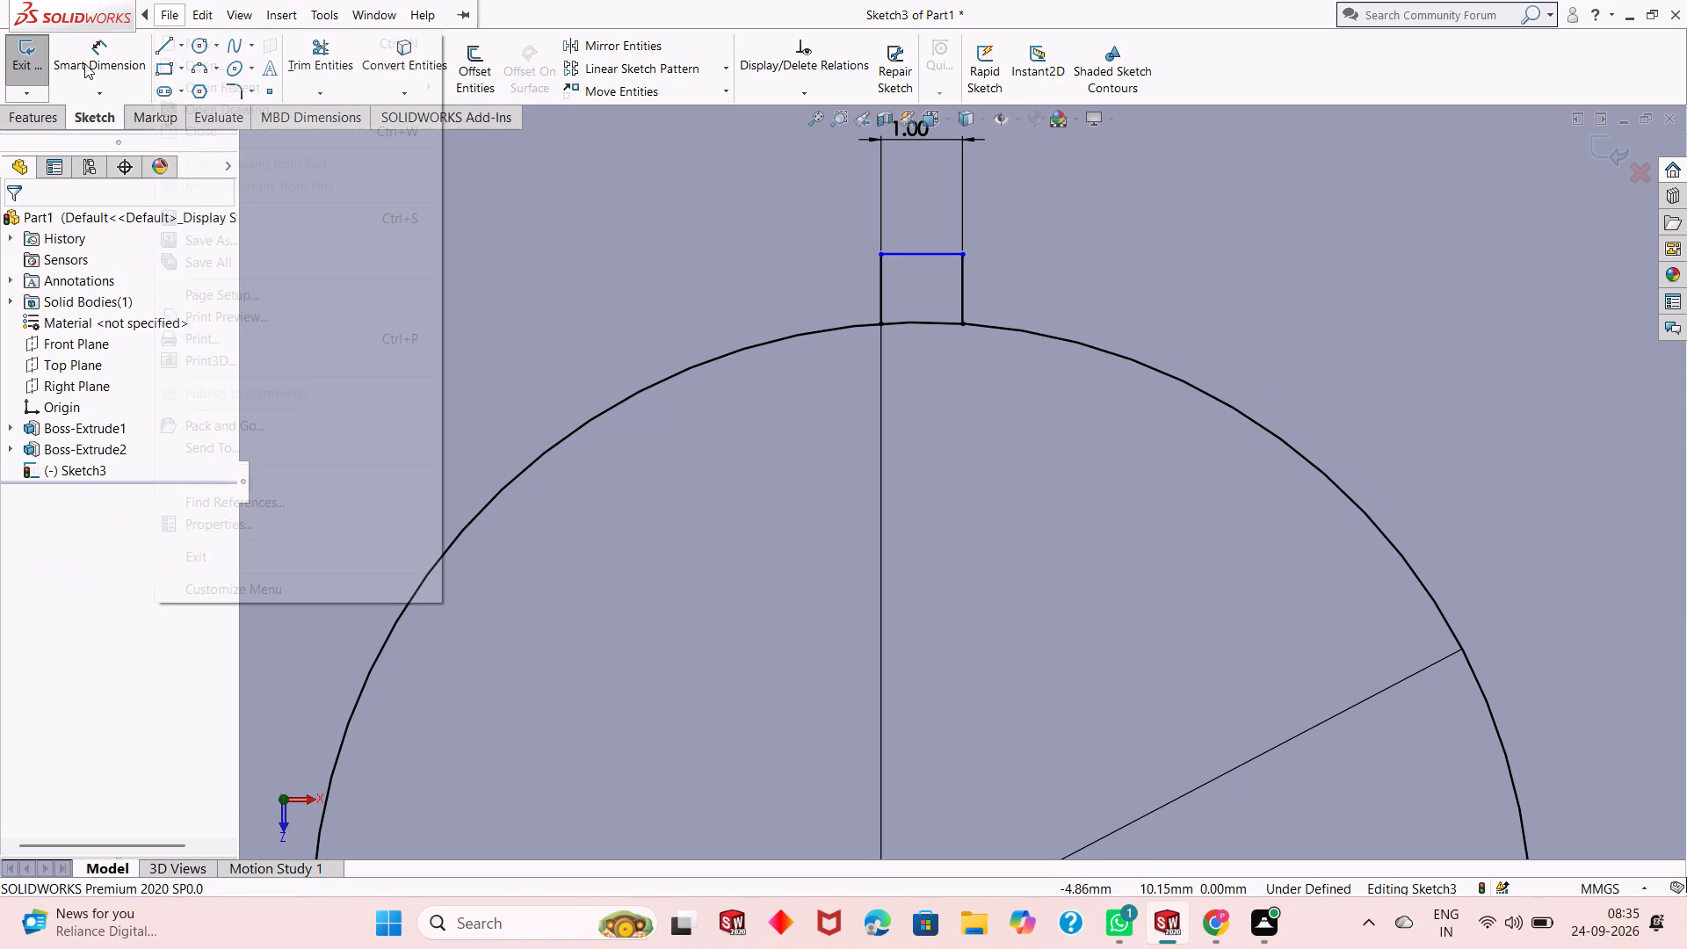
Dimension the trimmed rectangle's right side line to a height of 1 mm above the circle.
{"action": "left_click", "coordinate": [84, 63]}
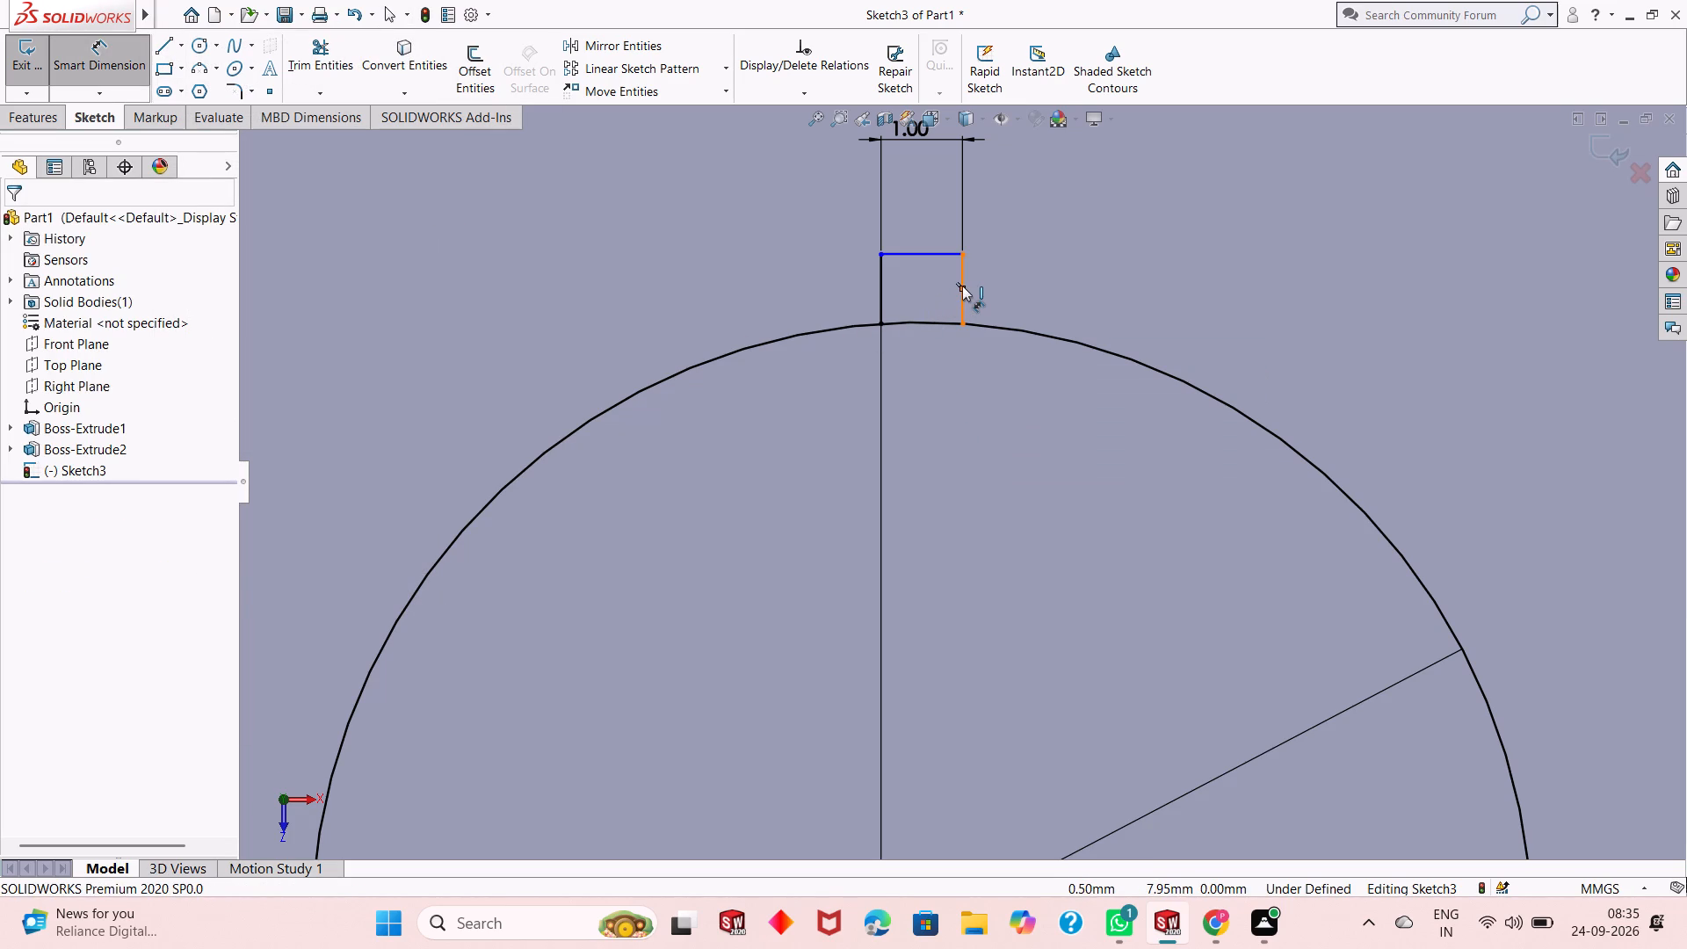
{"action": "left_click", "coordinate": [962, 286]}
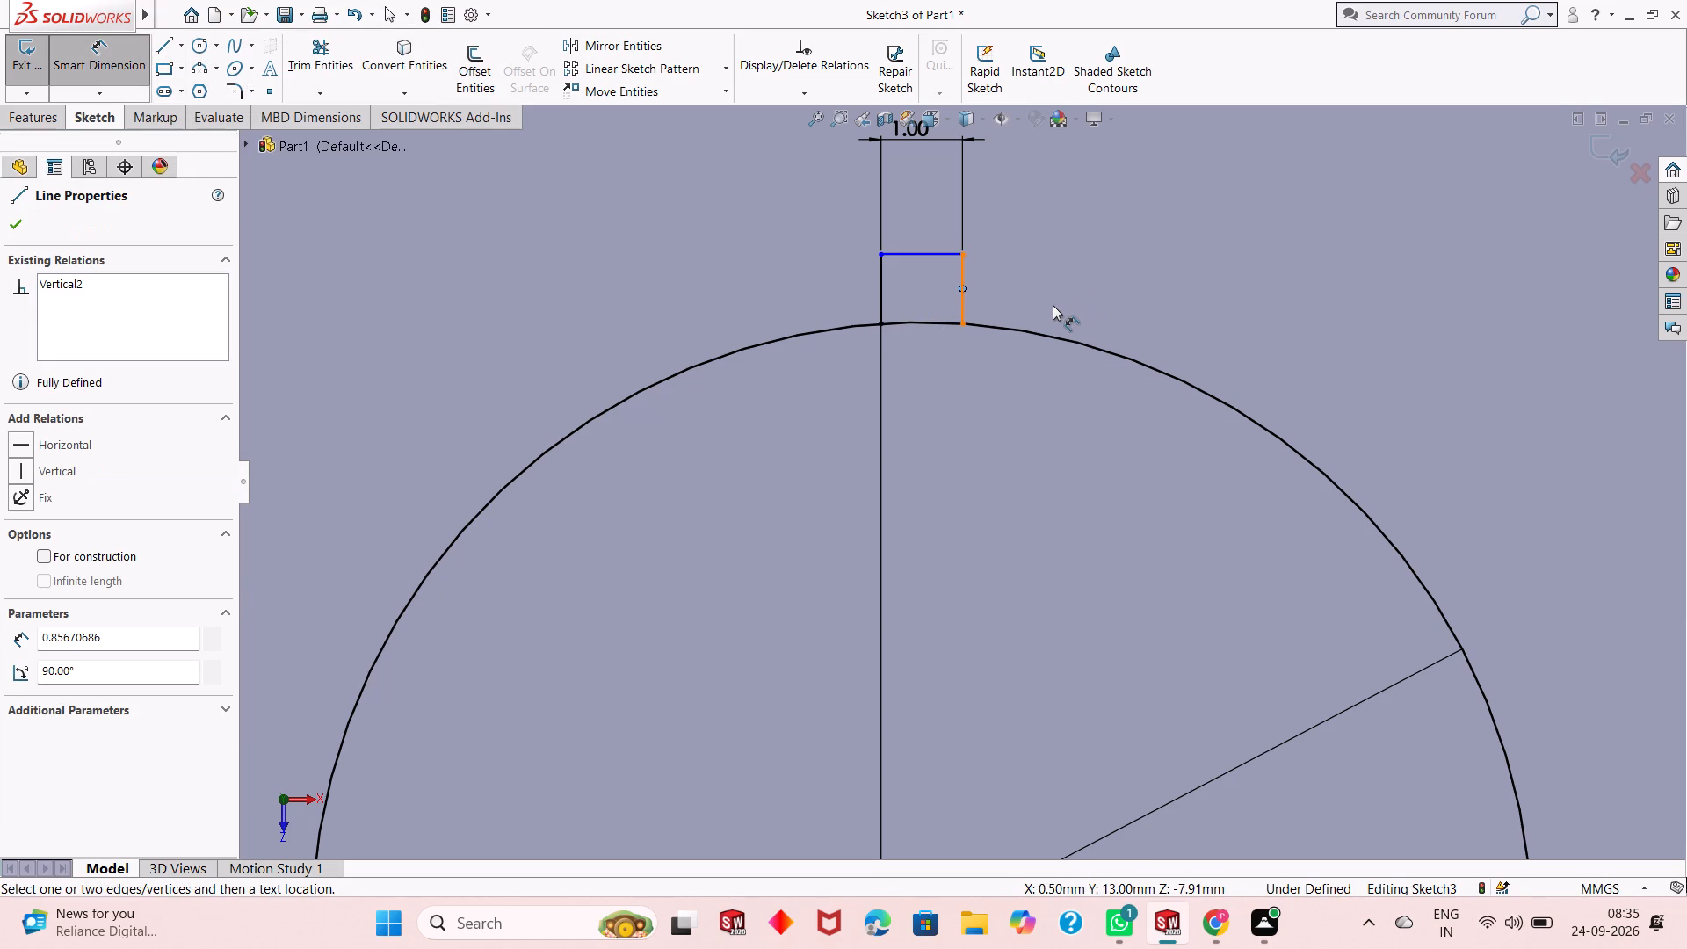
{"action": "key", "text": "Escape"}
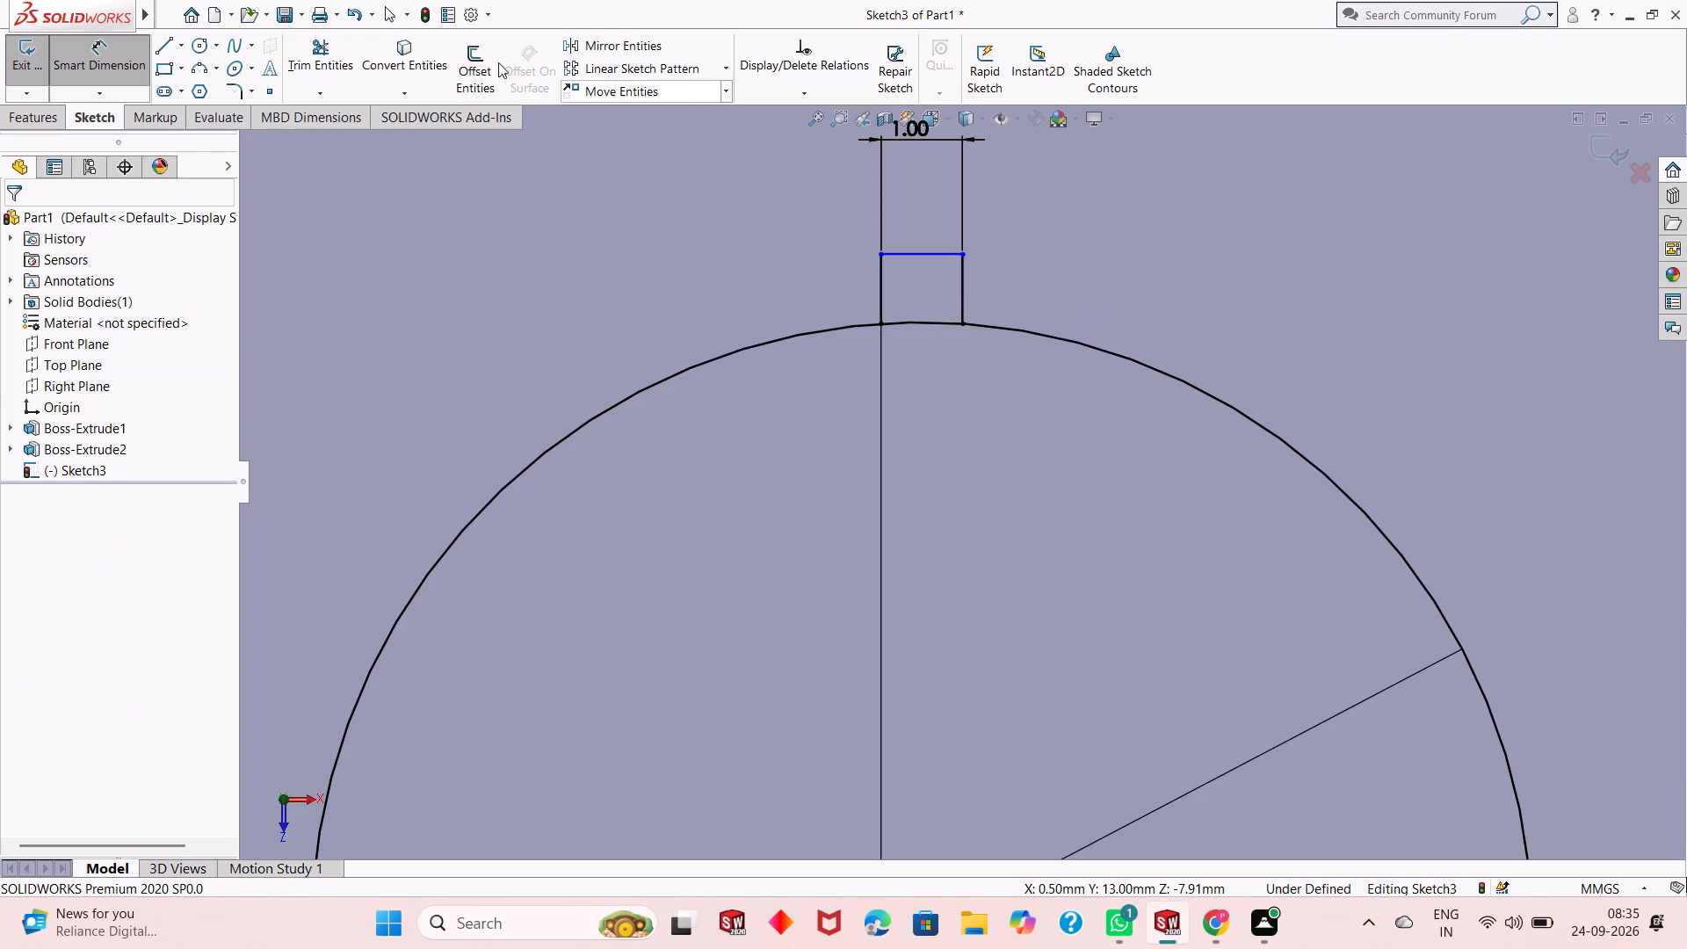
{"action": "left_click", "coordinate": [95, 63]}
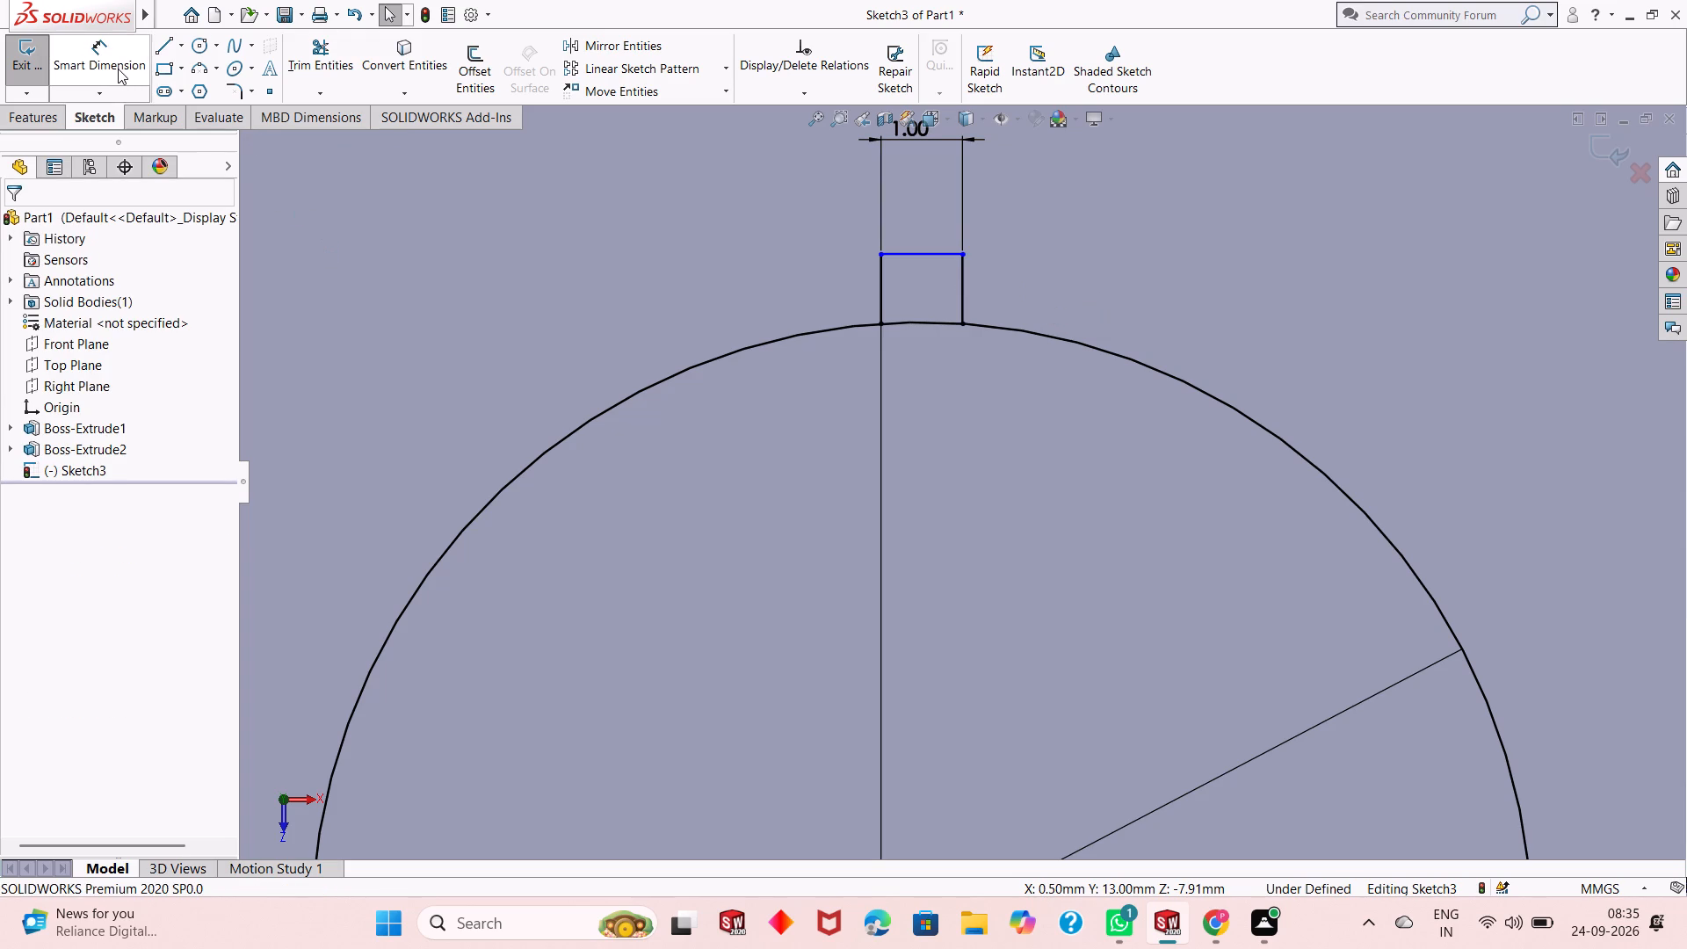
{"action": "left_click", "coordinate": [118, 69]}
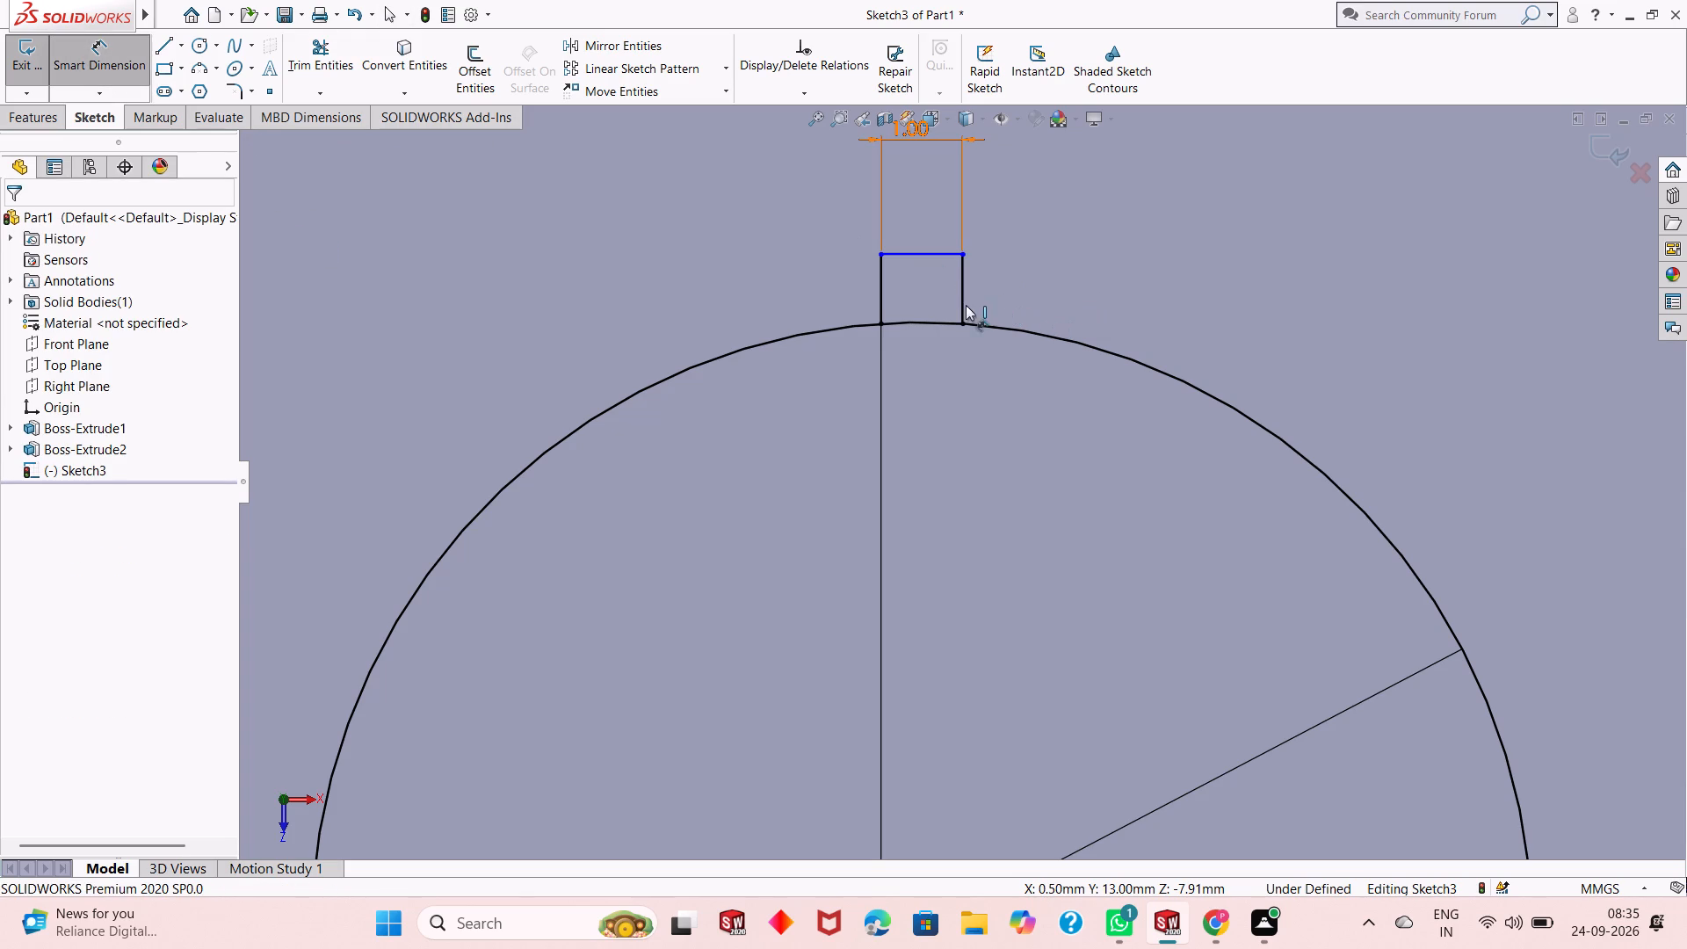
{"action": "left_click", "coordinate": [960, 310]}
{"action": "left_click", "coordinate": [1006, 301]}
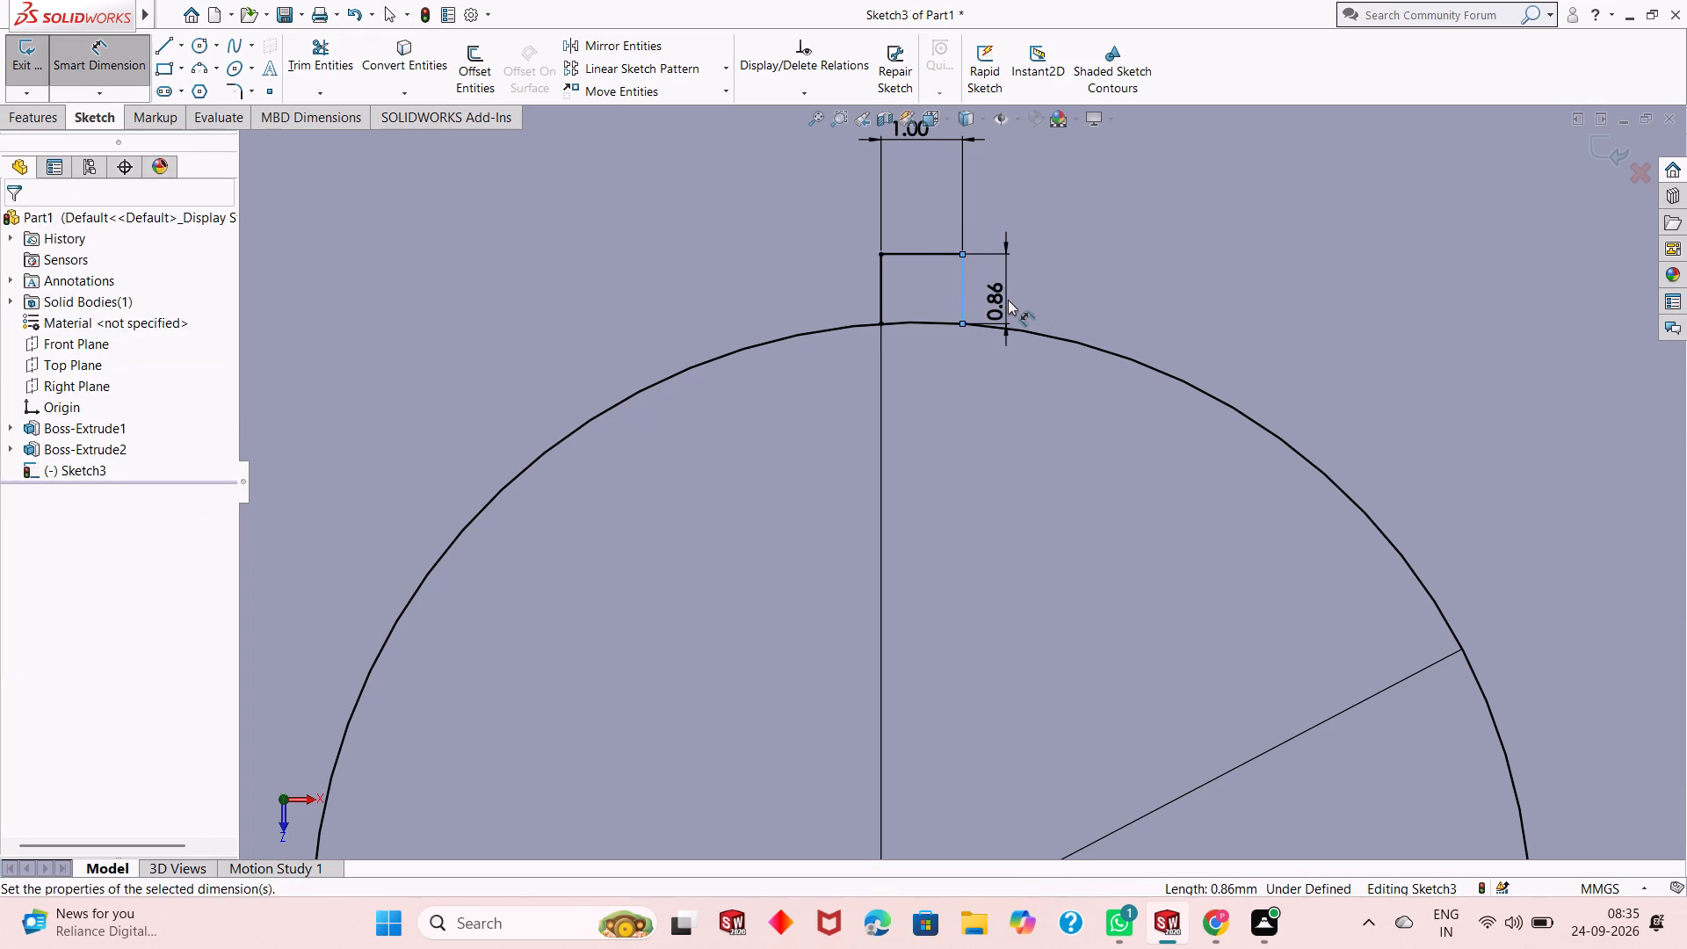
{"action": "key", "text": "1"}
{"action": "key", "text": "Return"}
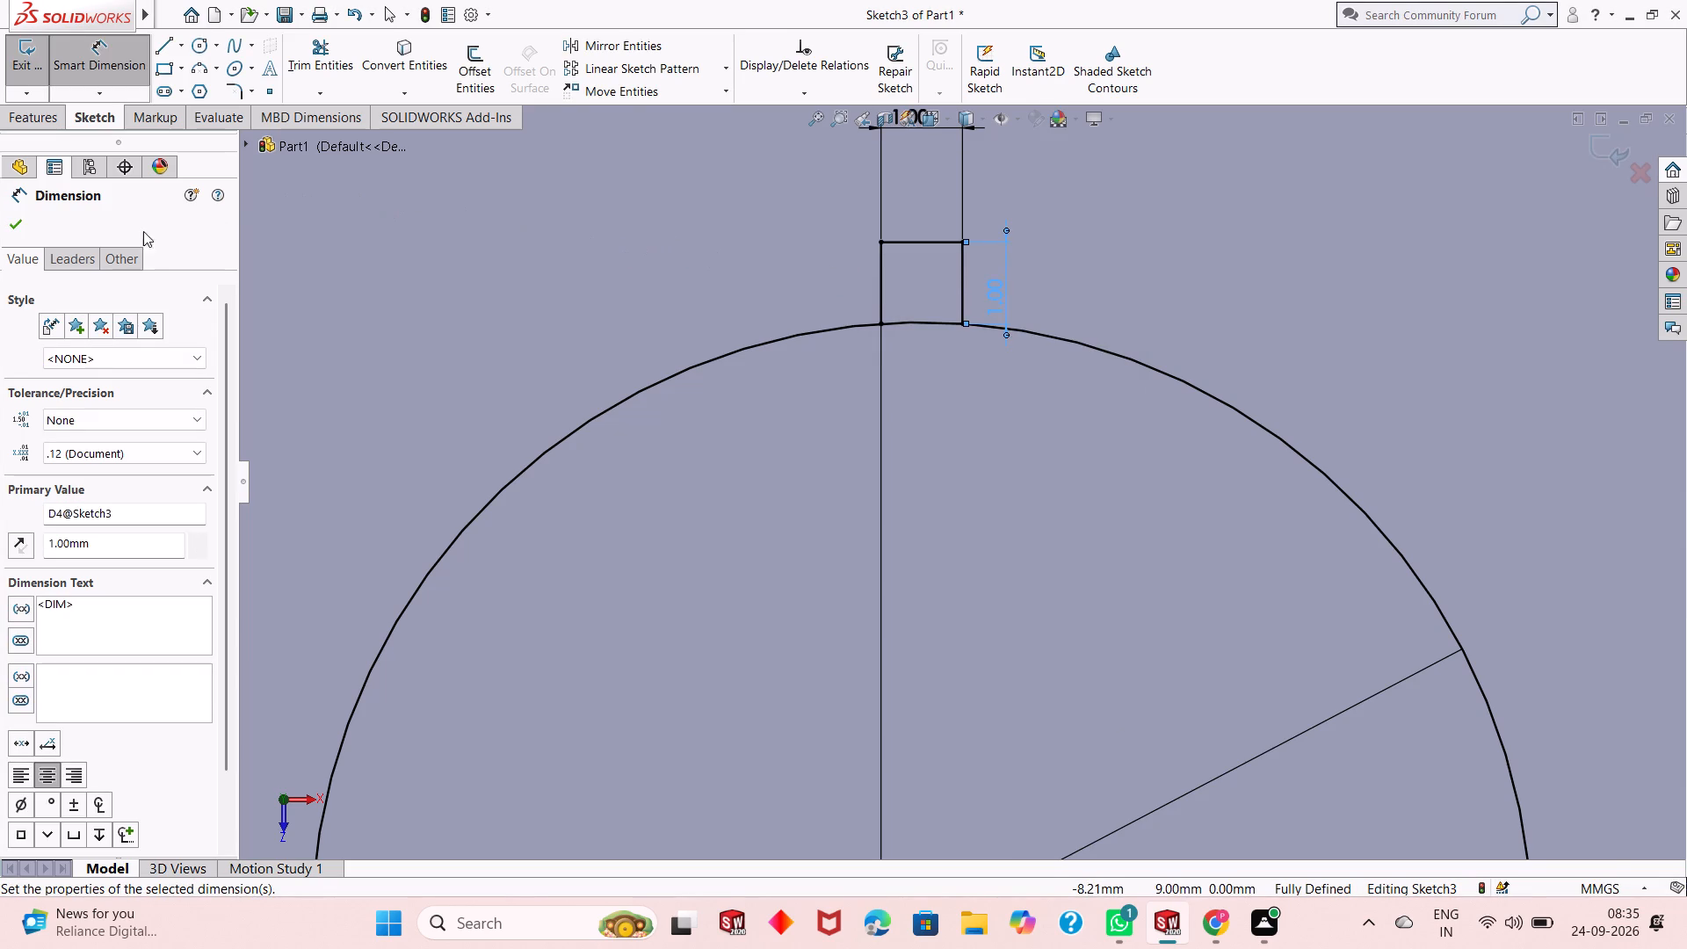
{"action": "left_click", "coordinate": [19, 234]}
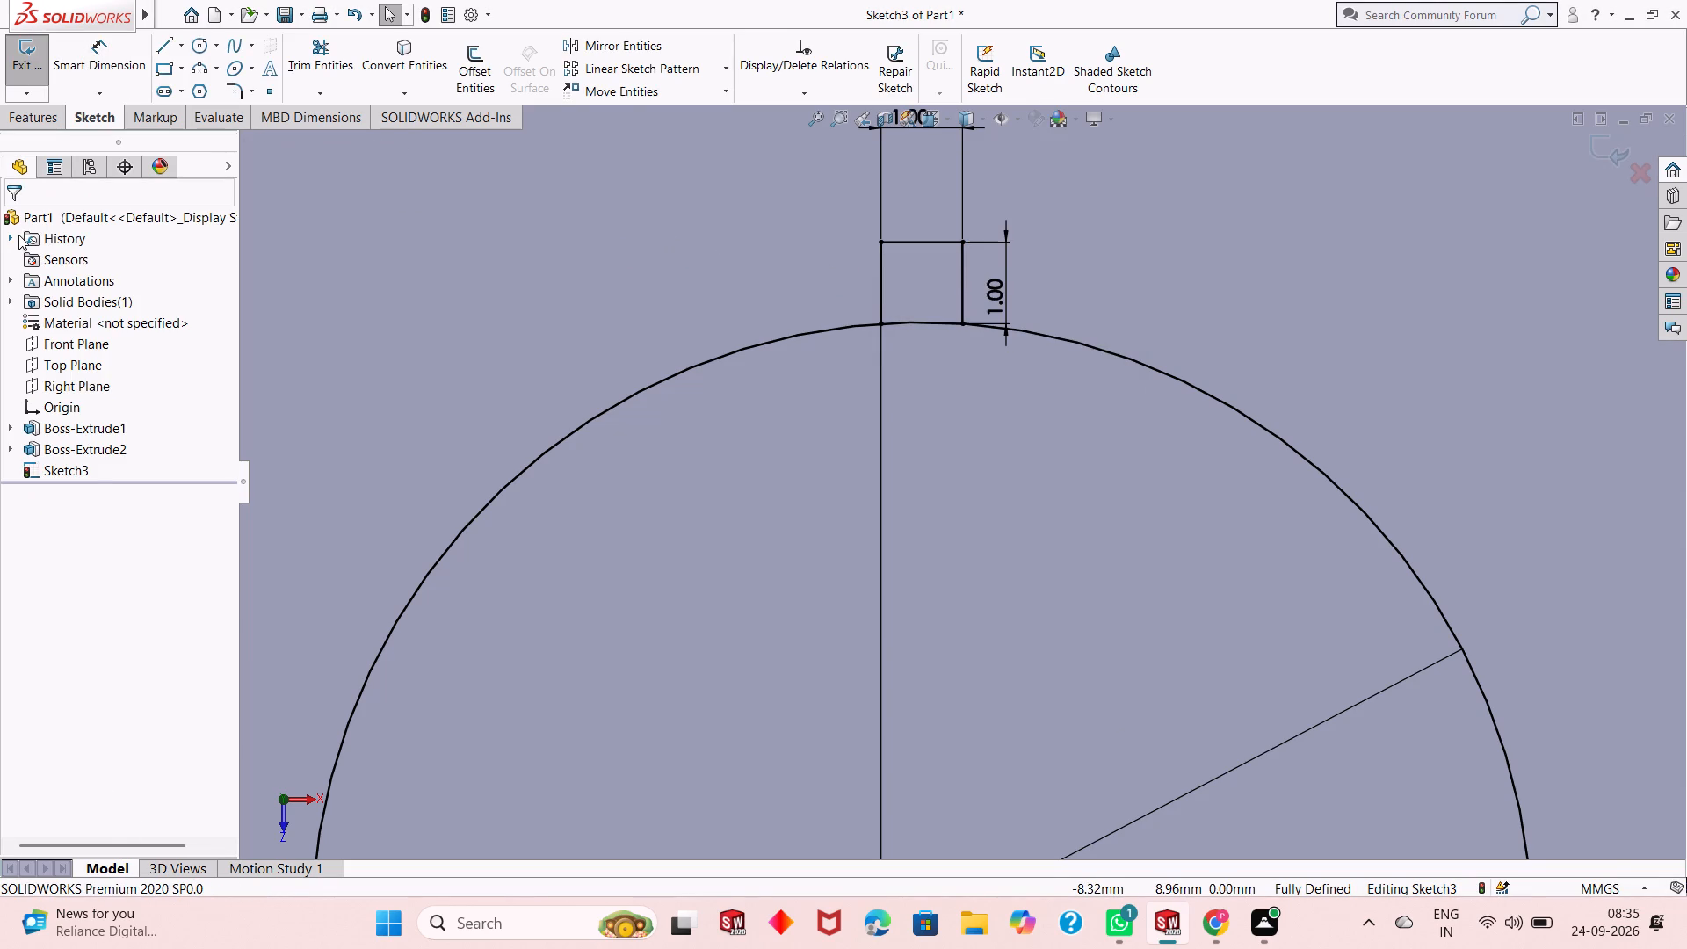
Trim away the circle's arc between the two side lines of the 1 mm tab.
{"action": "left_click", "coordinate": [348, 83]}
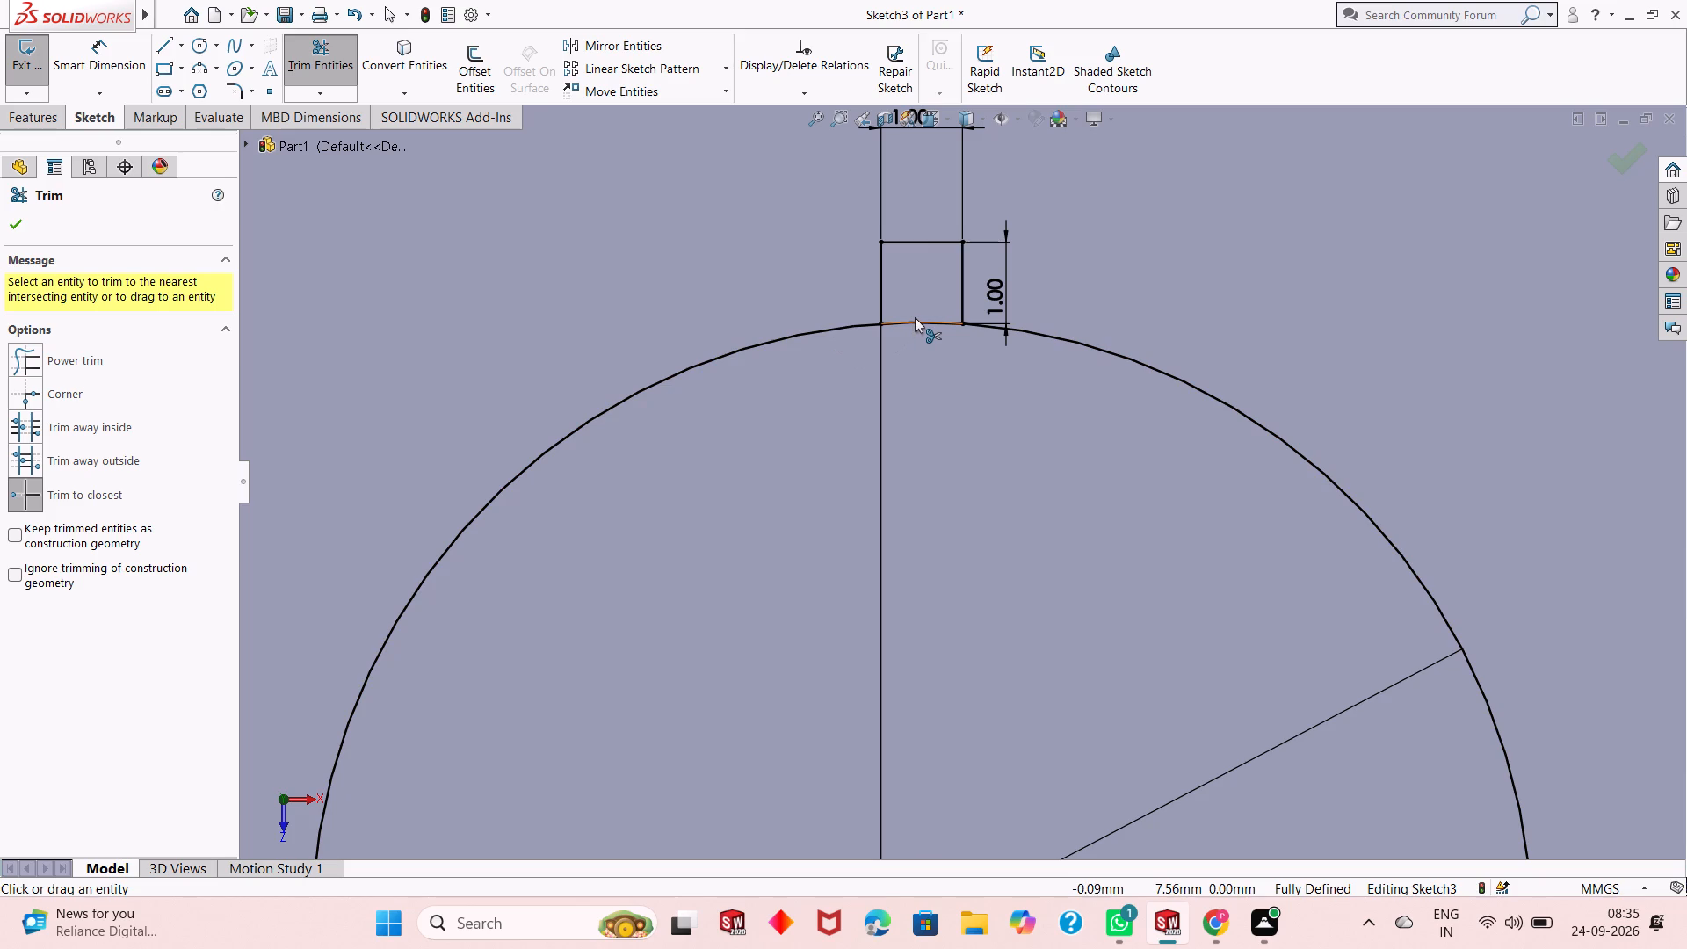
{"action": "left_click", "coordinate": [915, 317]}
{"action": "right_click", "coordinate": [612, 200]}
{"action": "left_click", "coordinate": [661, 257]}
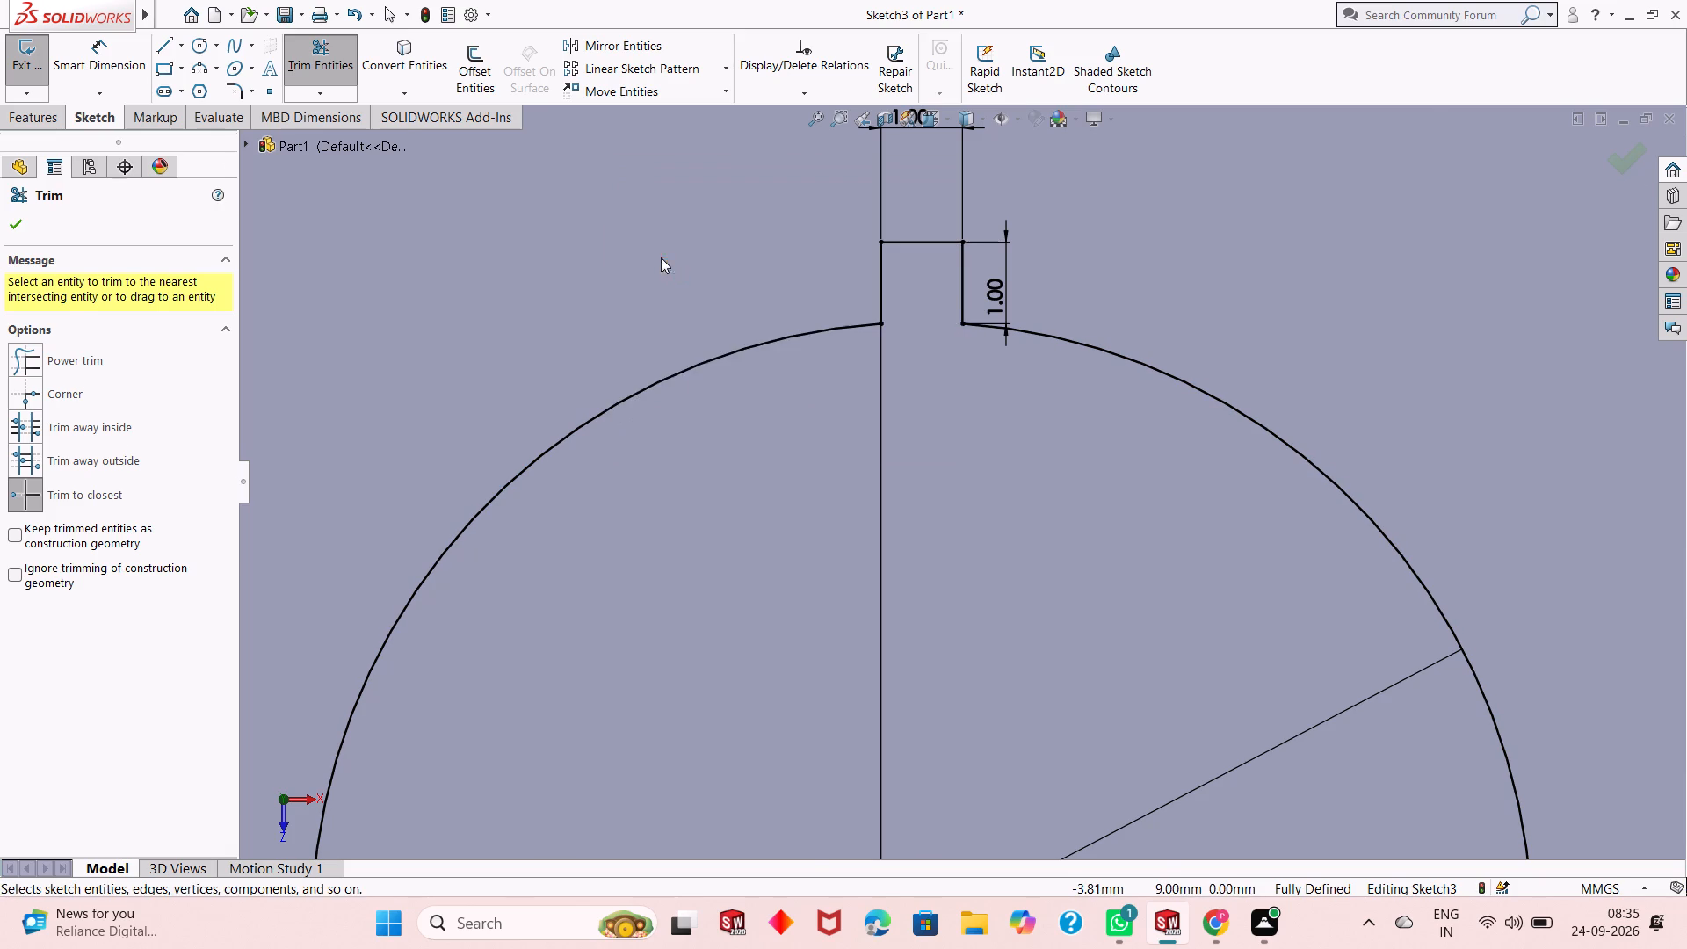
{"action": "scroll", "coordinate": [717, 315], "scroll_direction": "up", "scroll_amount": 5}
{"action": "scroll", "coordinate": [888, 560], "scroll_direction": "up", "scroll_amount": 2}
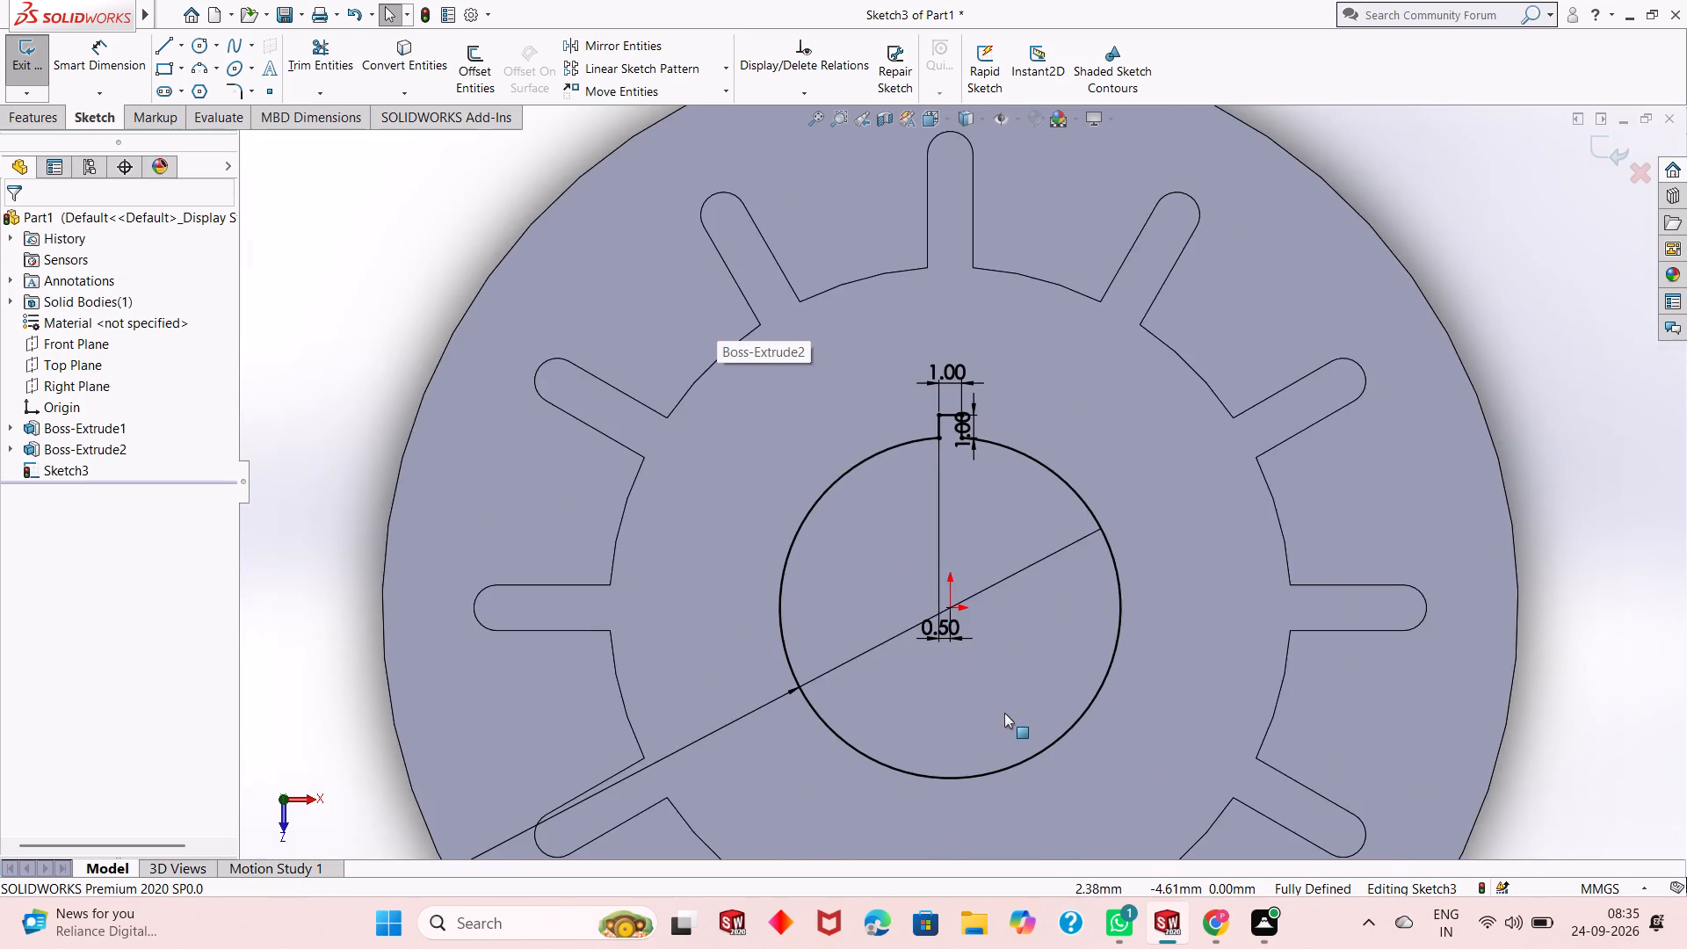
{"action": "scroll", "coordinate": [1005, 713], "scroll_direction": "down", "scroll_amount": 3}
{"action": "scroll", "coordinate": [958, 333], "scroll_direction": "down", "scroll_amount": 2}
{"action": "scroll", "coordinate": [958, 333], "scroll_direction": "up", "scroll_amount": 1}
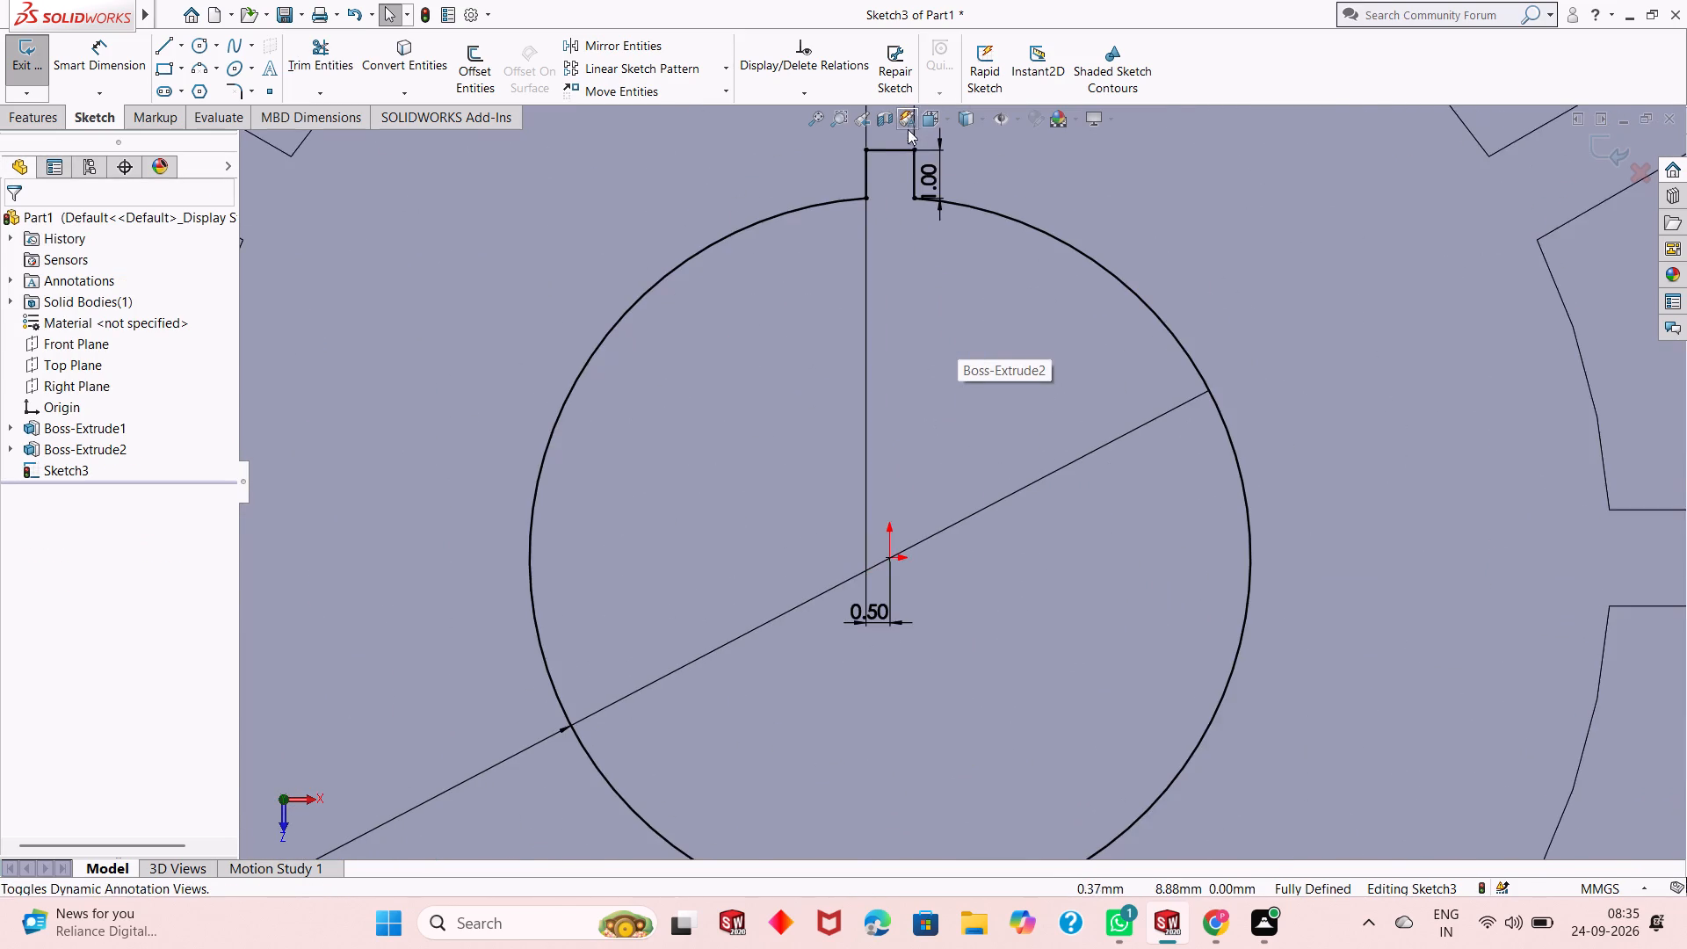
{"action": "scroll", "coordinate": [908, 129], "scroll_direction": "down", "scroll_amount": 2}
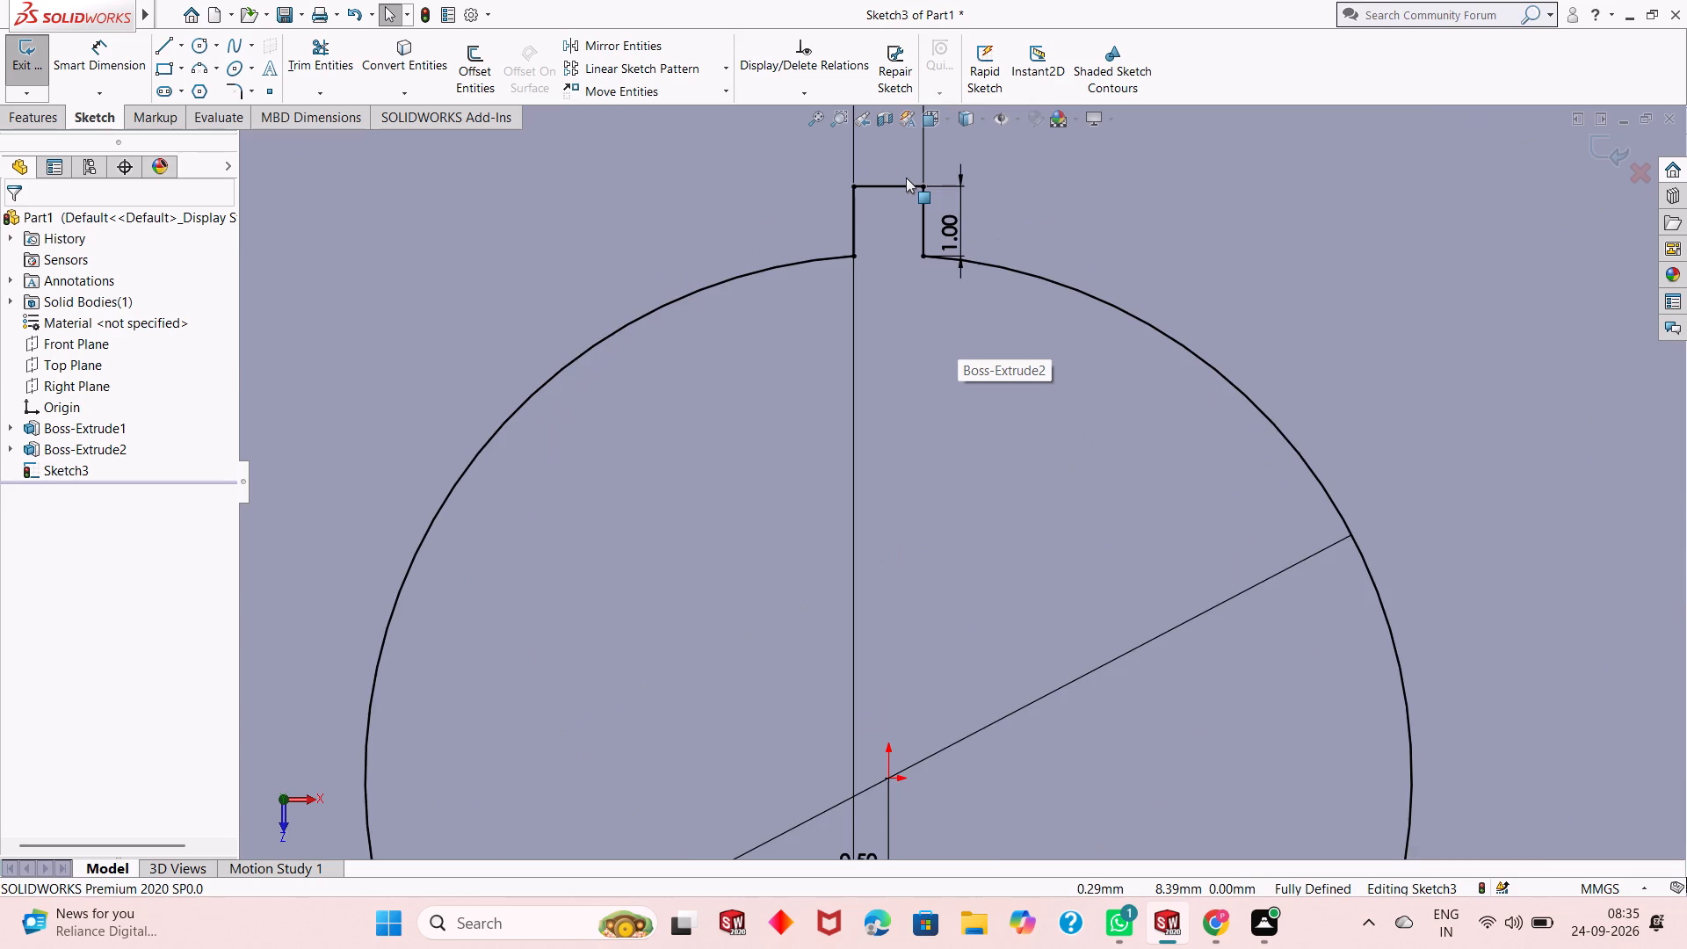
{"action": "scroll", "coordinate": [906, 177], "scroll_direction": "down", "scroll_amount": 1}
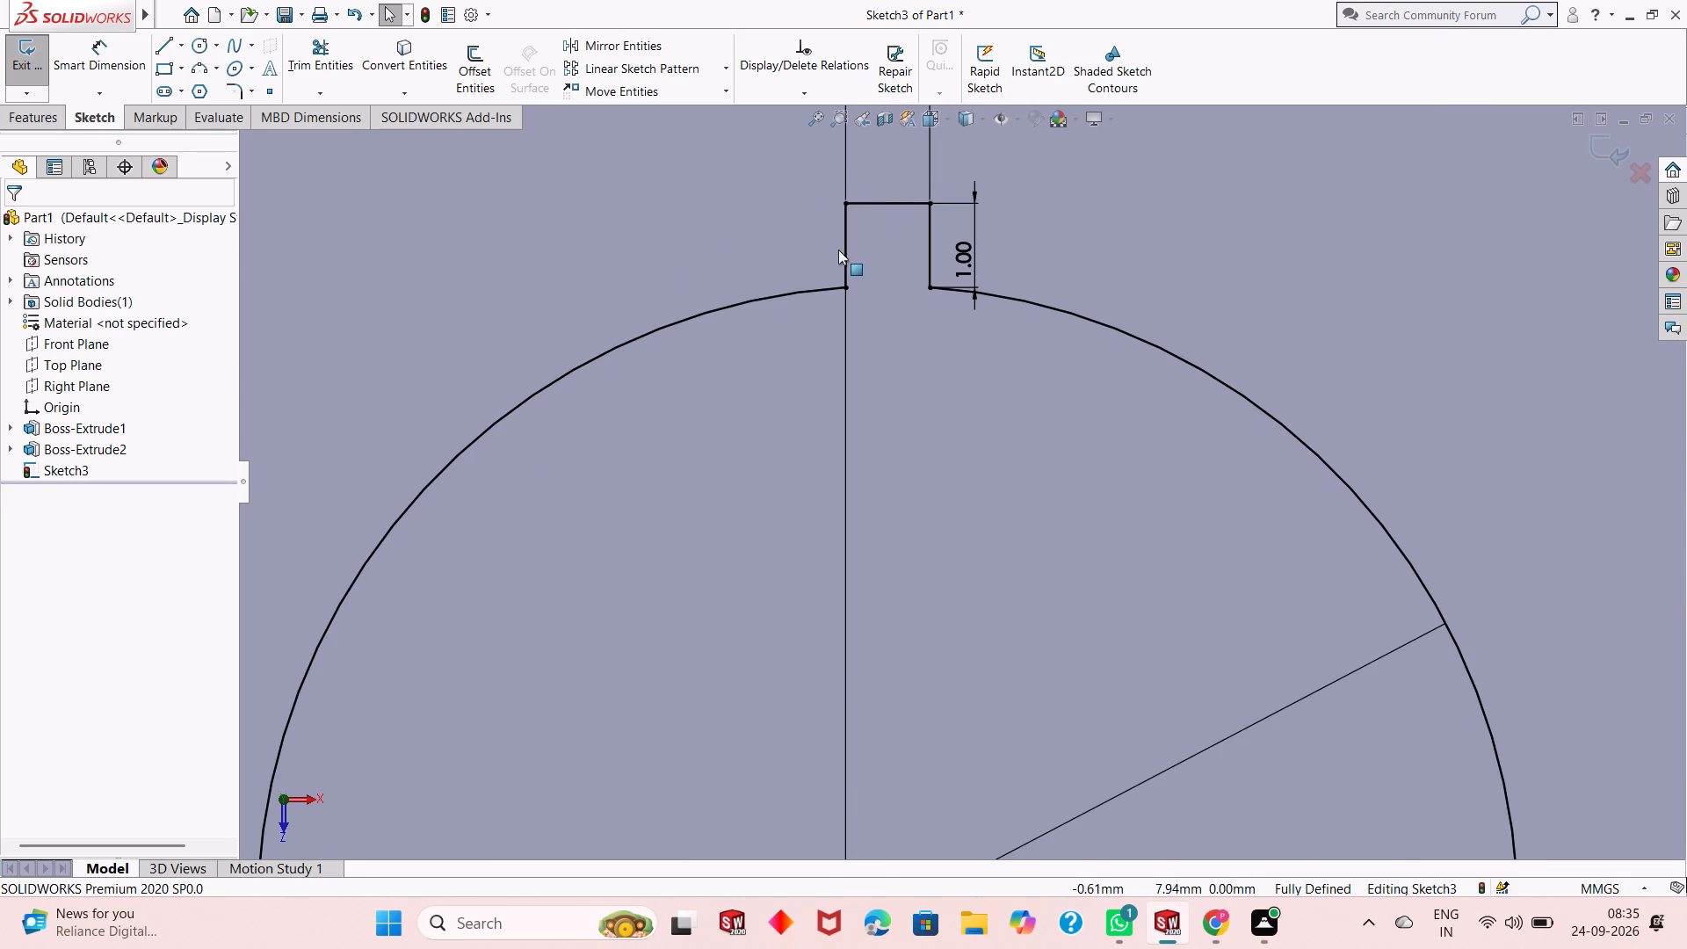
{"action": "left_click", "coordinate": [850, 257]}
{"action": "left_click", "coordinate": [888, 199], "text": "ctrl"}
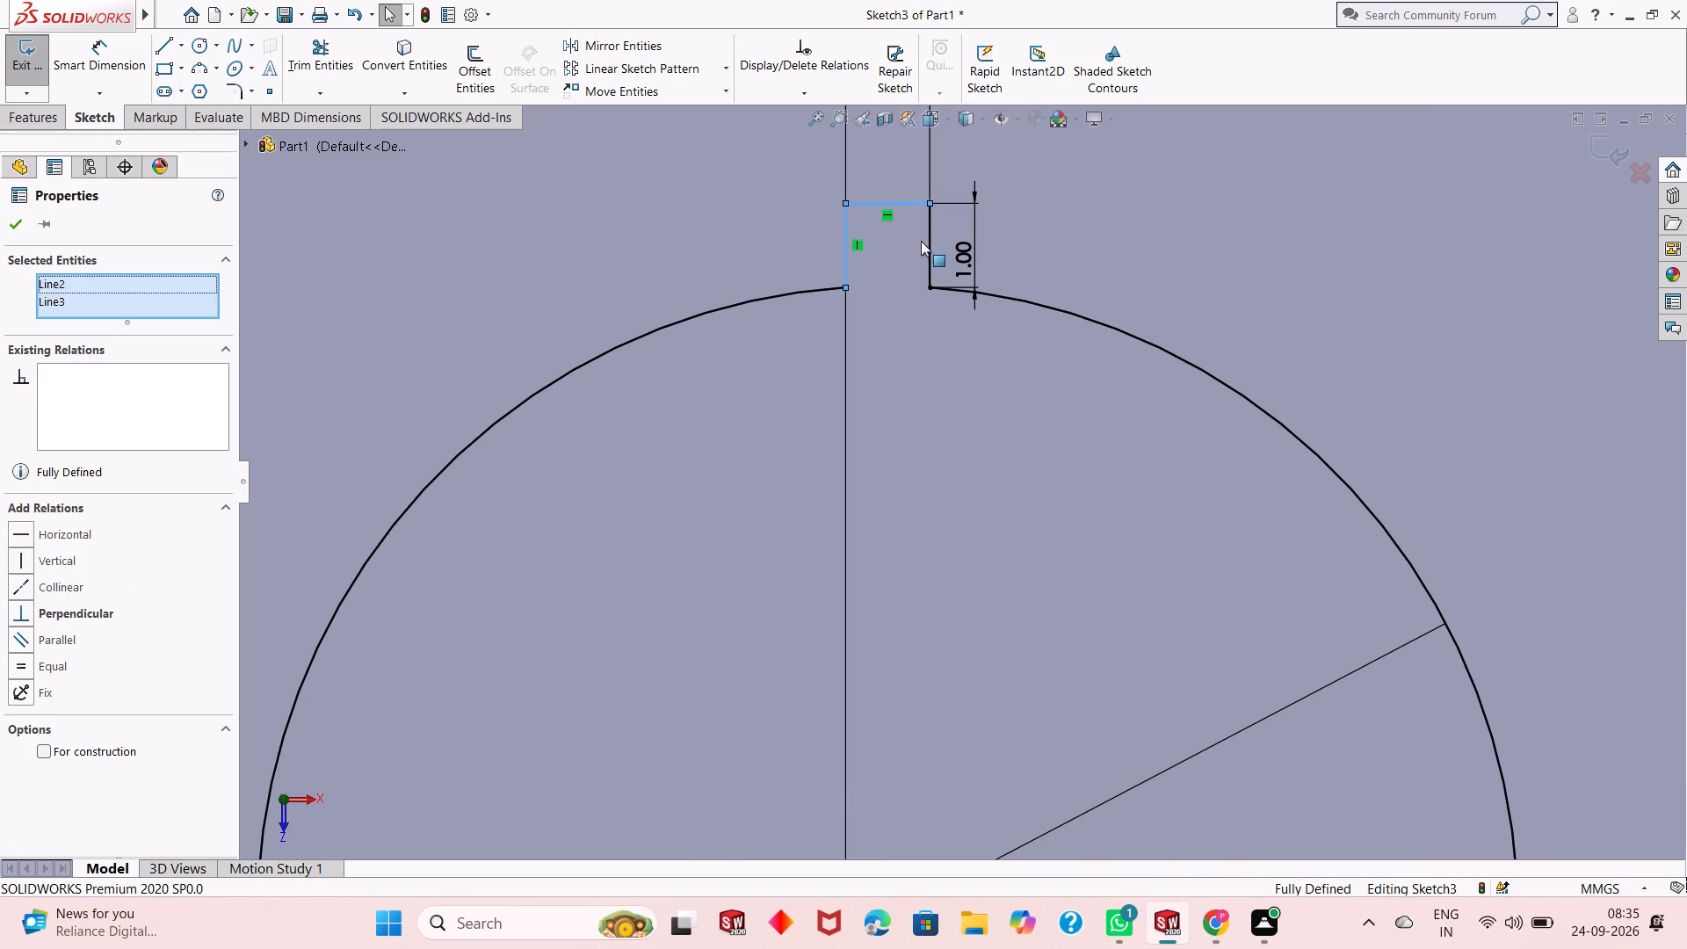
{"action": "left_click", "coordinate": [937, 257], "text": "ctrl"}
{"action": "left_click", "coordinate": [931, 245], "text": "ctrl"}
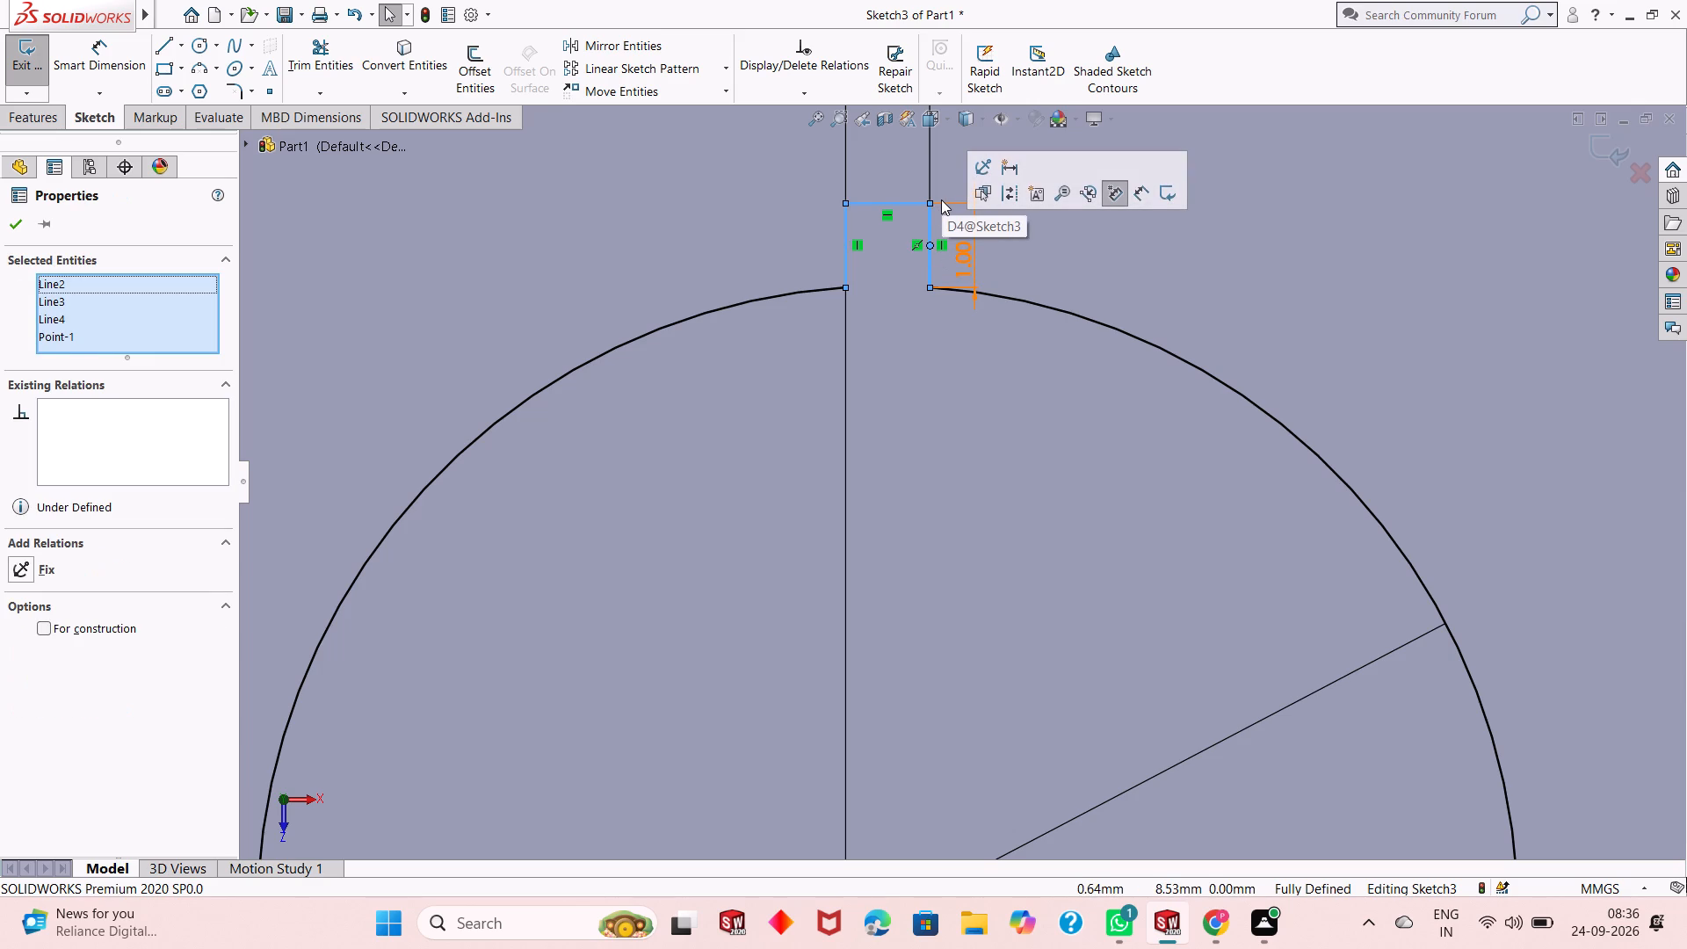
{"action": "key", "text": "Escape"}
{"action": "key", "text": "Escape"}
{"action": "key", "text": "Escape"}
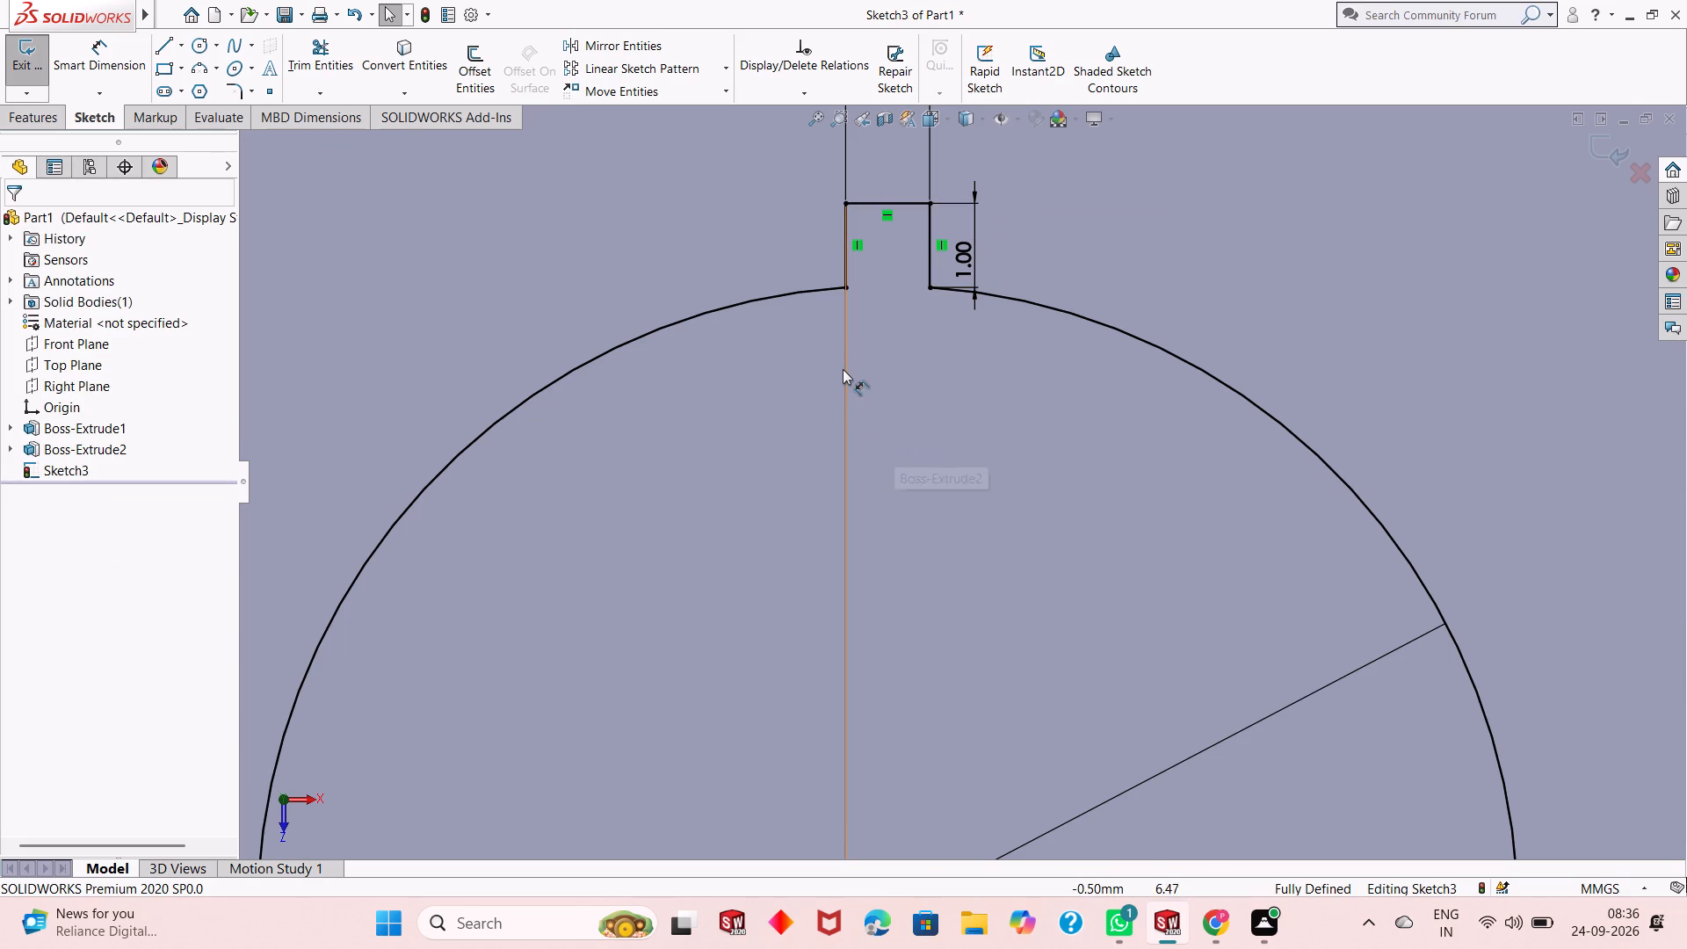
Select the two side lines and the top line of the tab above the circle.
{"action": "left_click", "coordinate": [847, 257]}
{"action": "left_click", "coordinate": [872, 203], "text": "ctrl"}
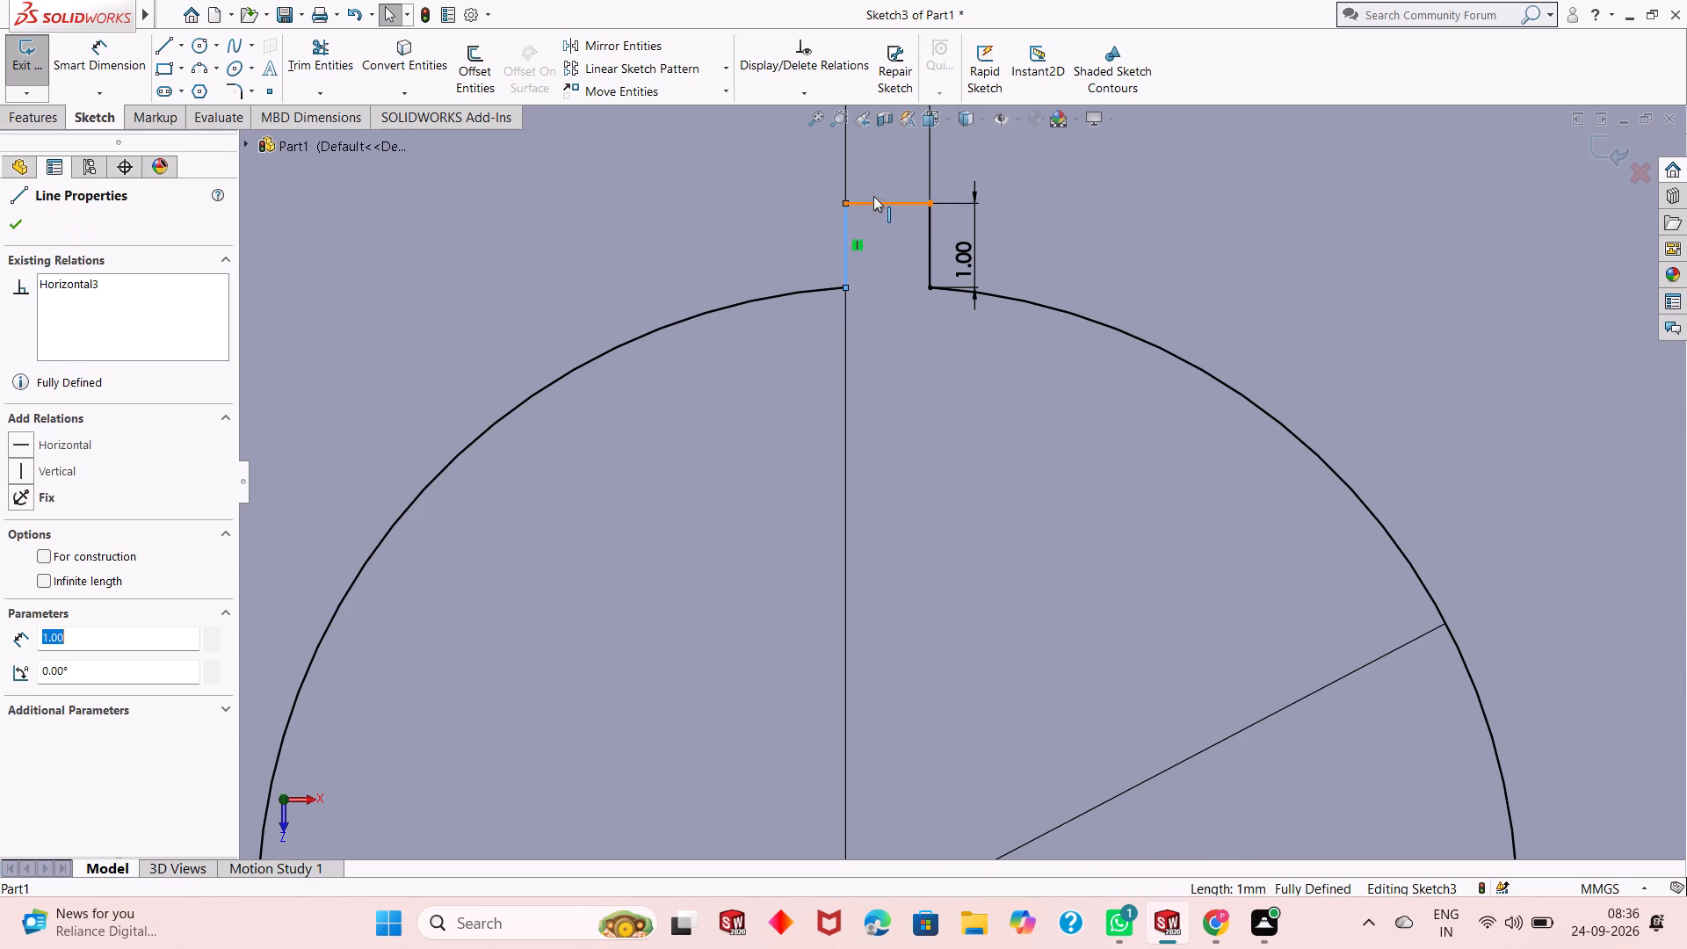
{"action": "left_click", "coordinate": [925, 238], "text": "ctrl"}
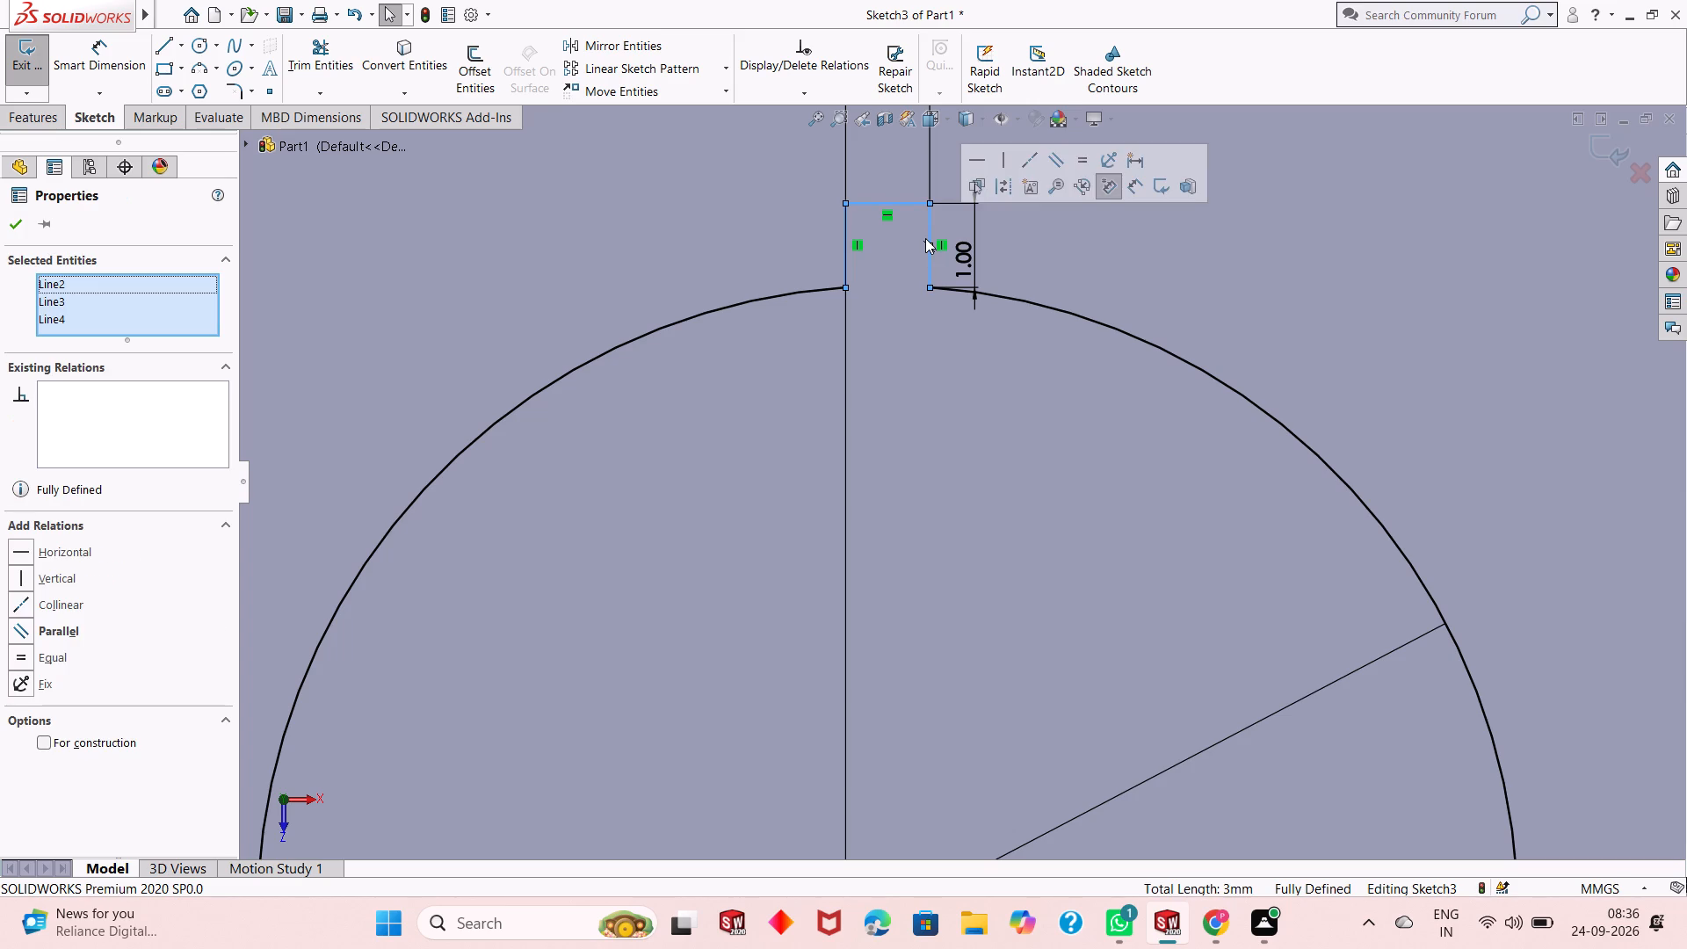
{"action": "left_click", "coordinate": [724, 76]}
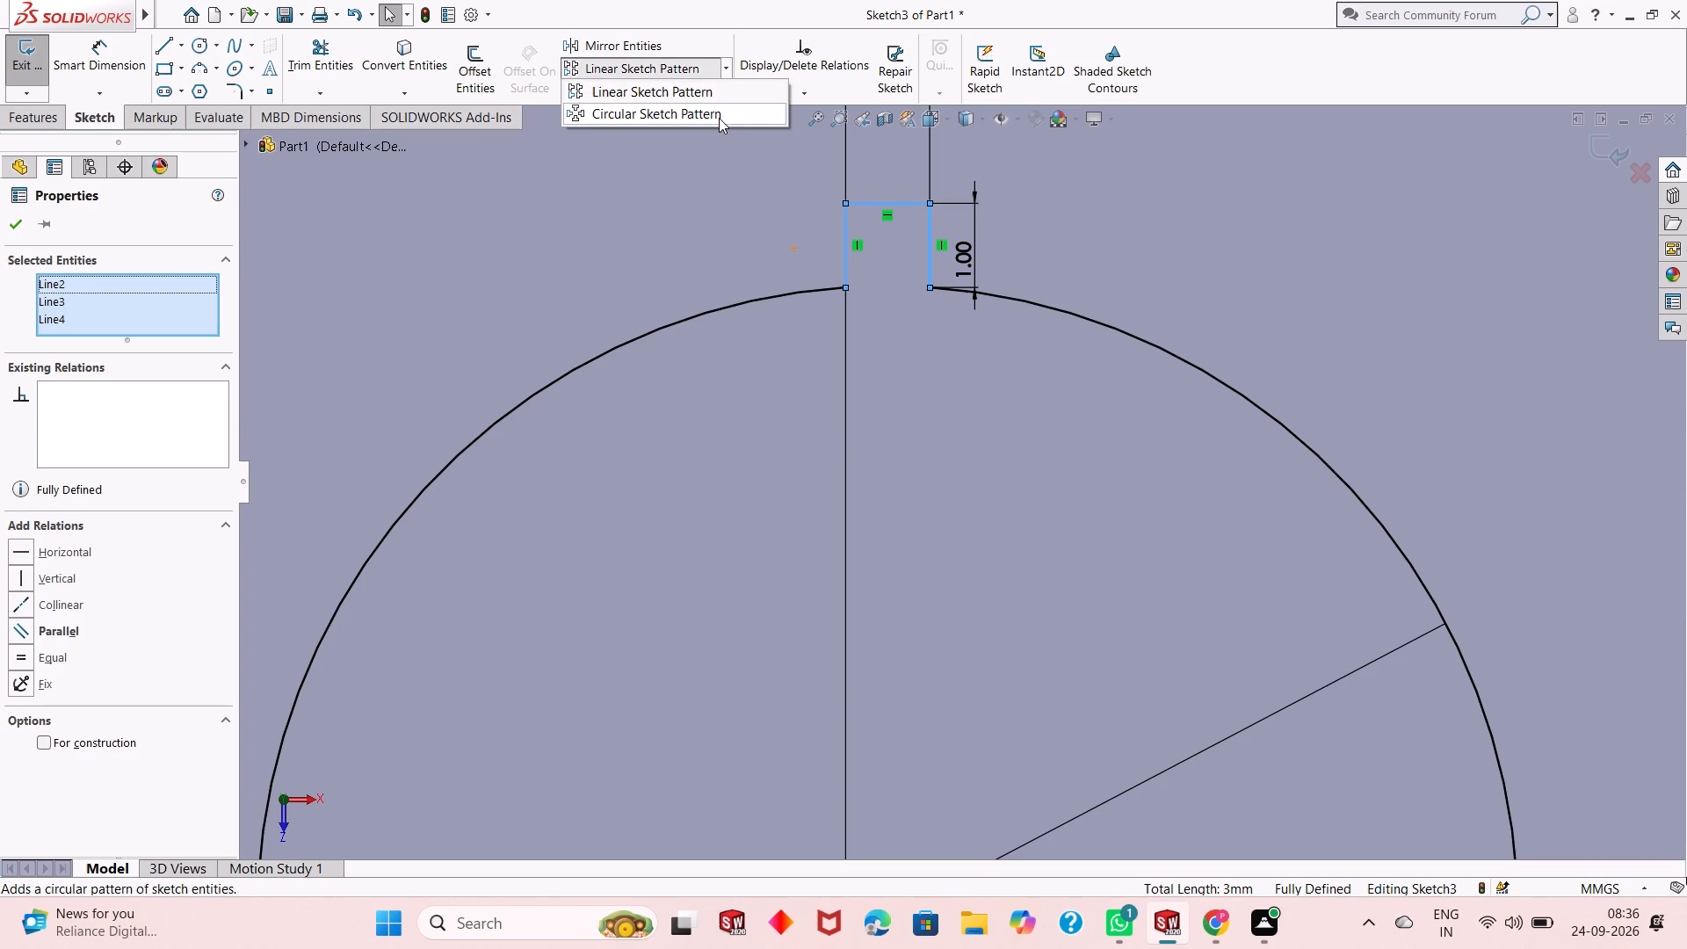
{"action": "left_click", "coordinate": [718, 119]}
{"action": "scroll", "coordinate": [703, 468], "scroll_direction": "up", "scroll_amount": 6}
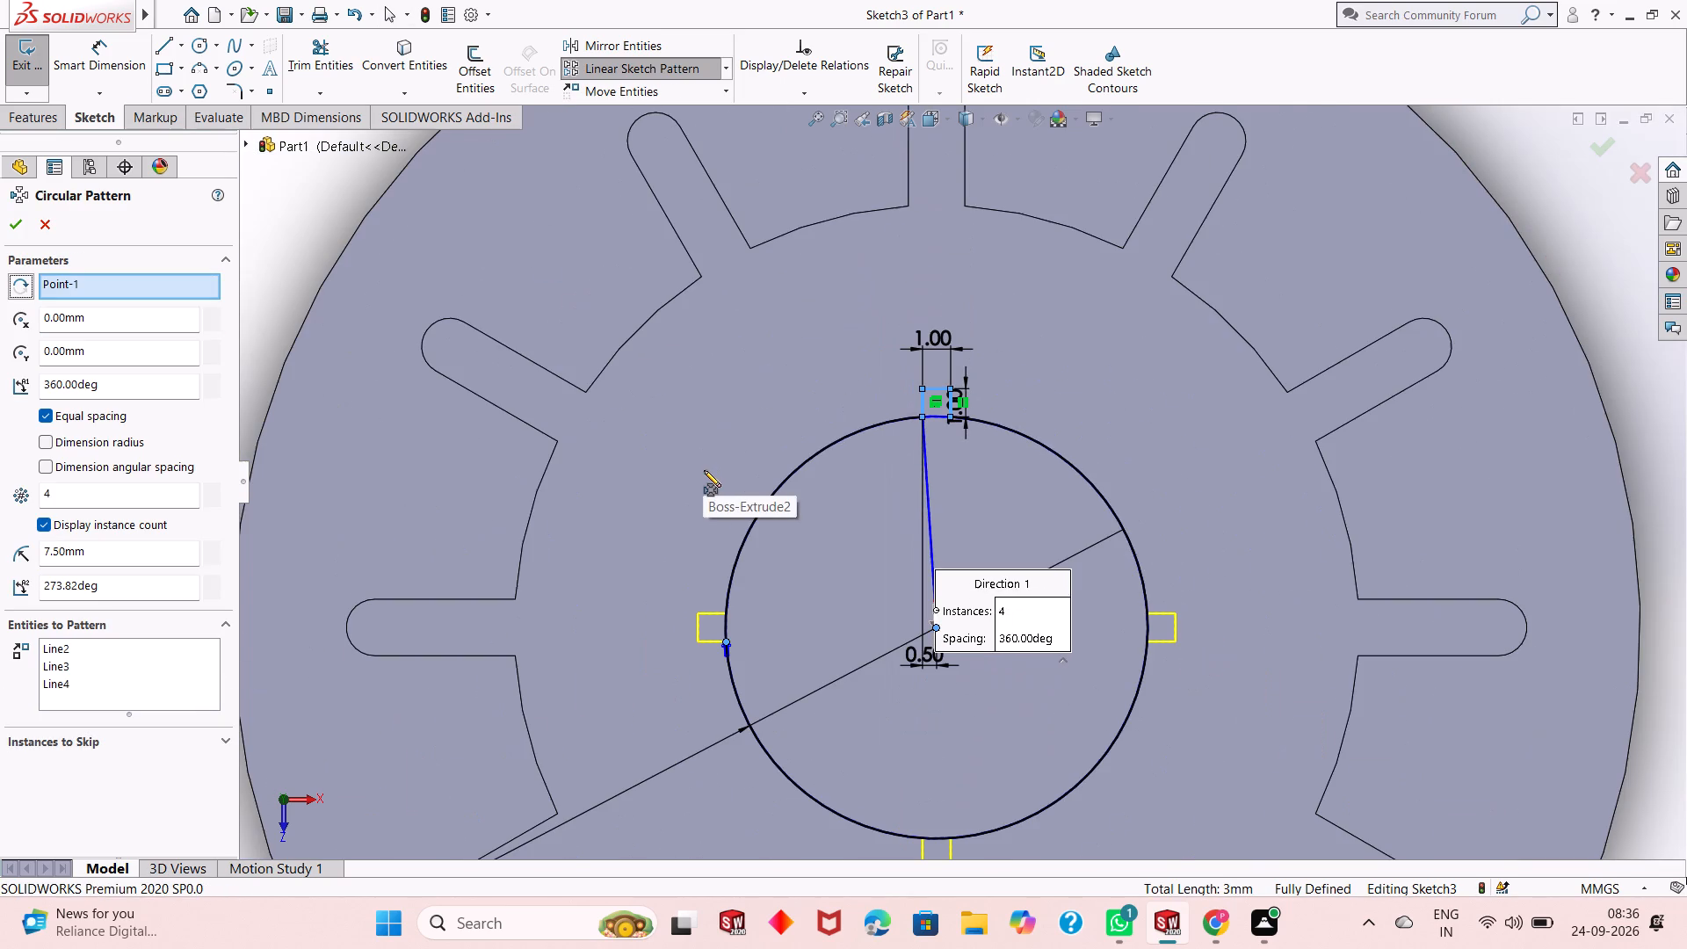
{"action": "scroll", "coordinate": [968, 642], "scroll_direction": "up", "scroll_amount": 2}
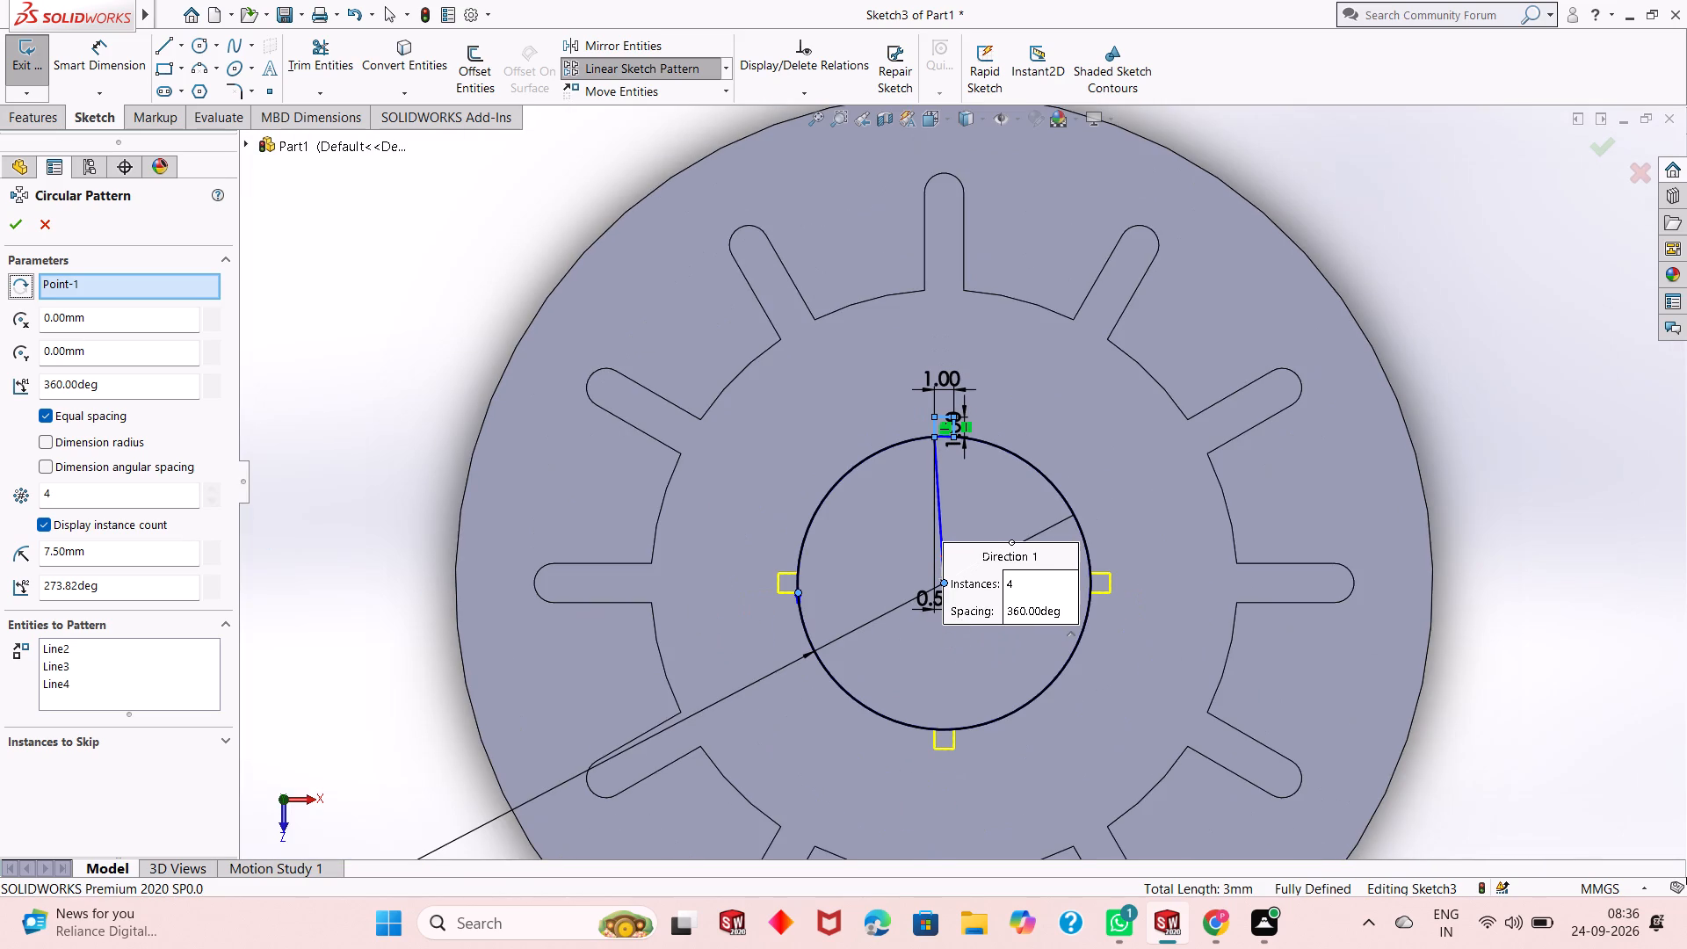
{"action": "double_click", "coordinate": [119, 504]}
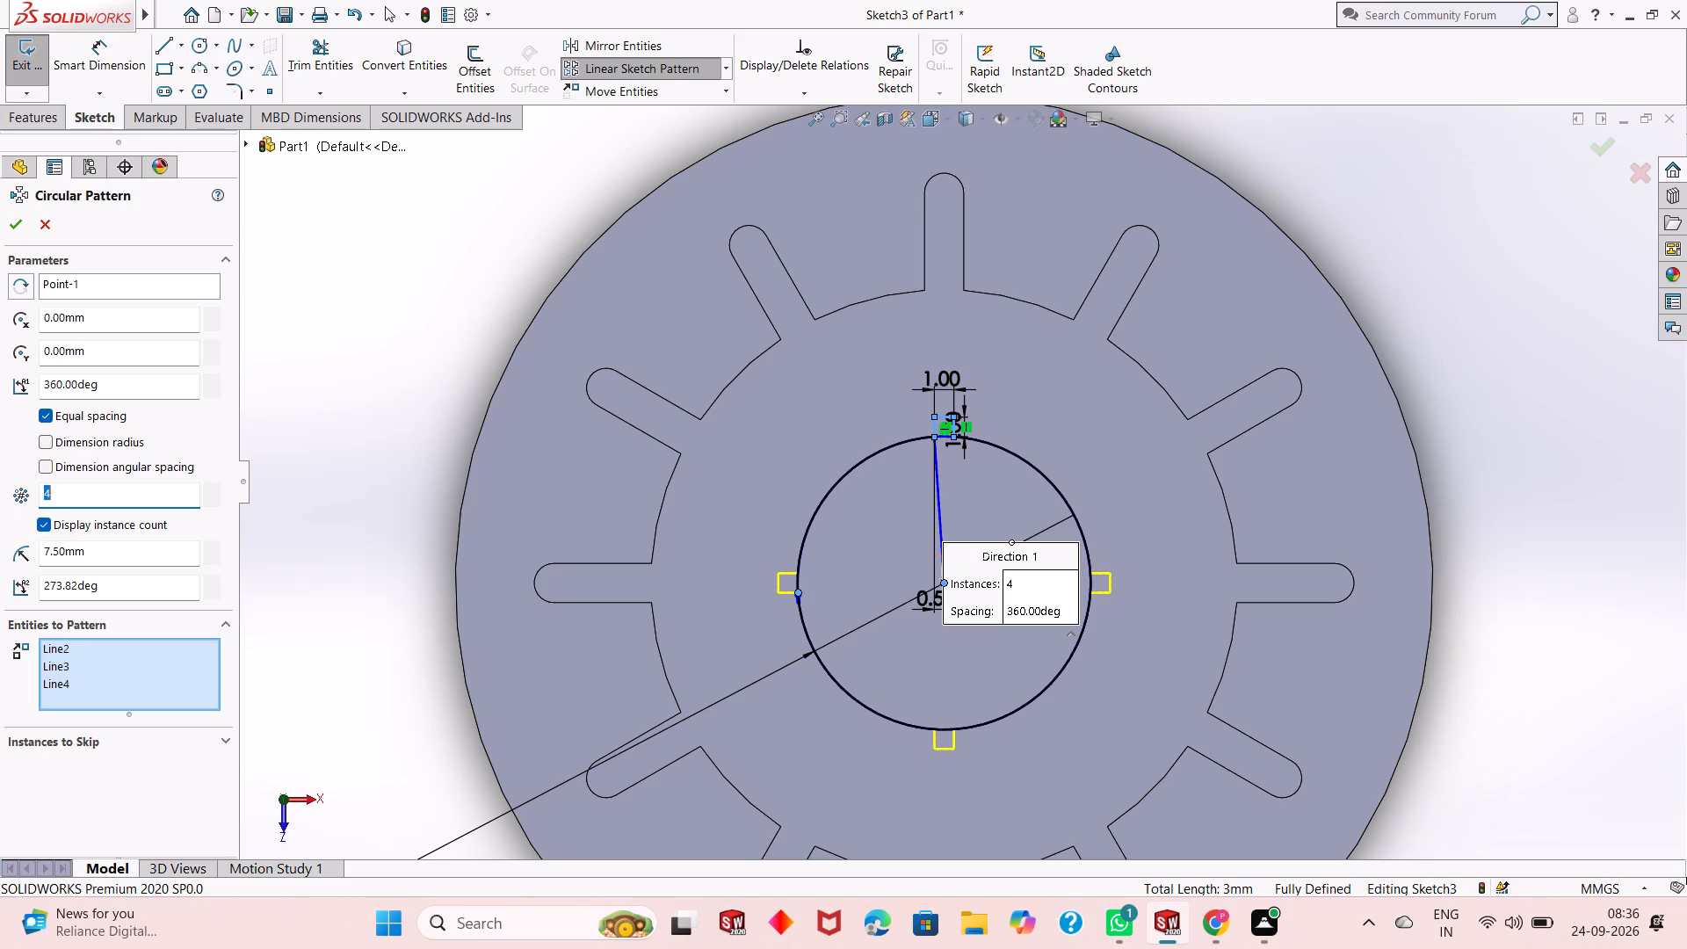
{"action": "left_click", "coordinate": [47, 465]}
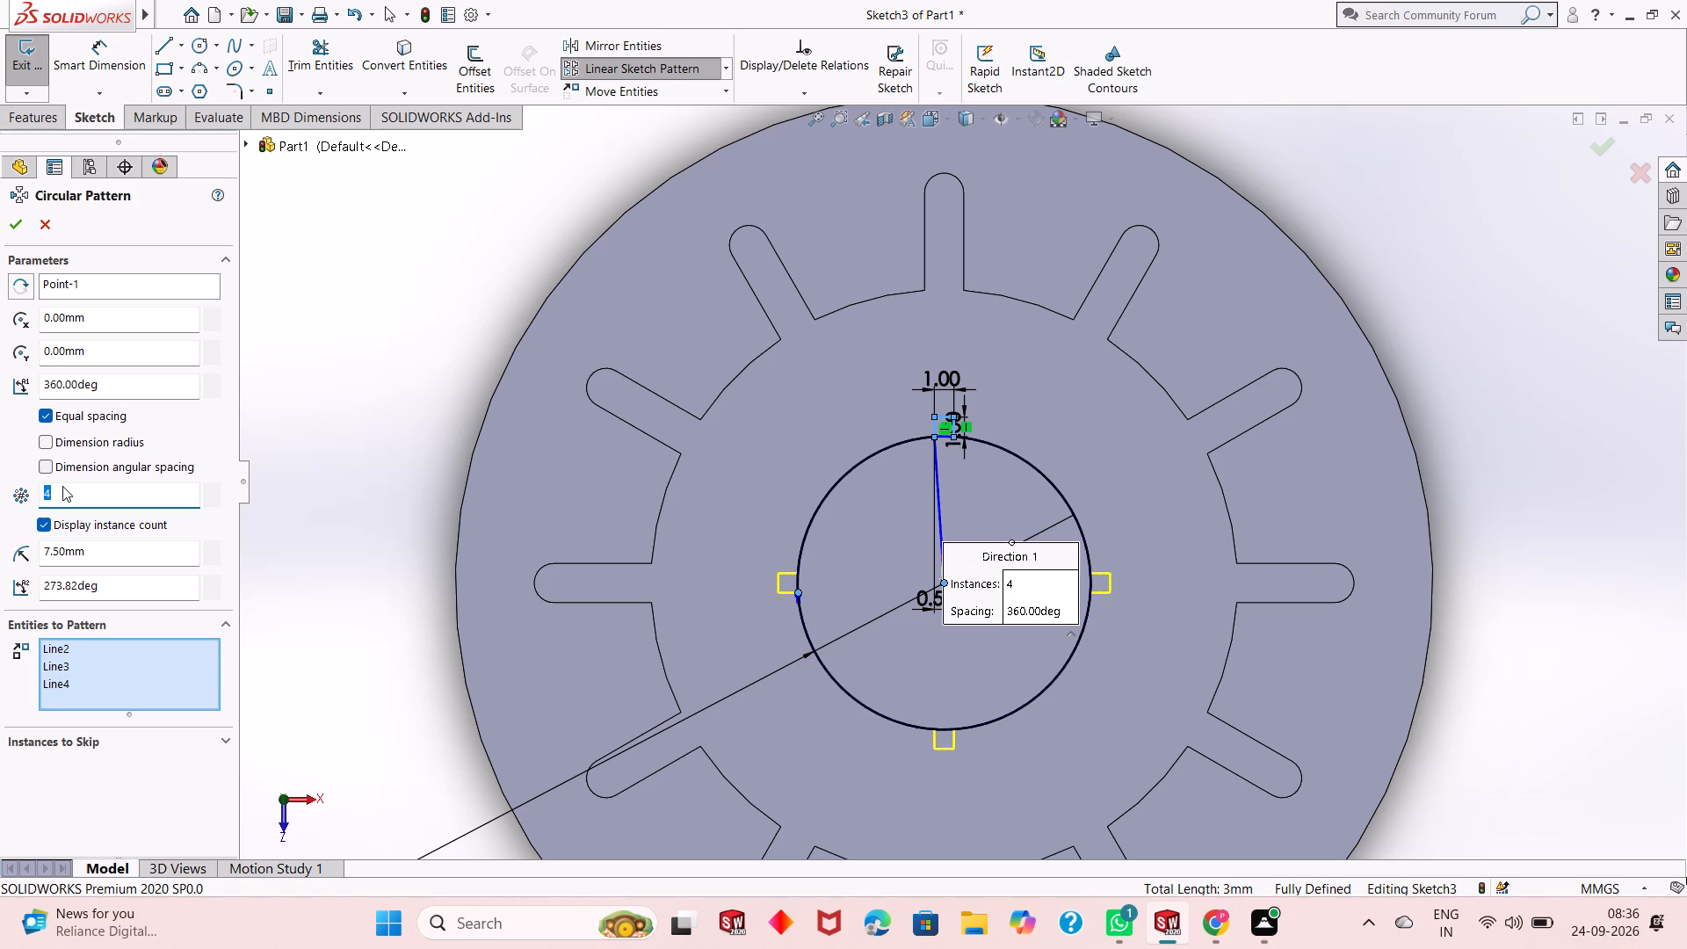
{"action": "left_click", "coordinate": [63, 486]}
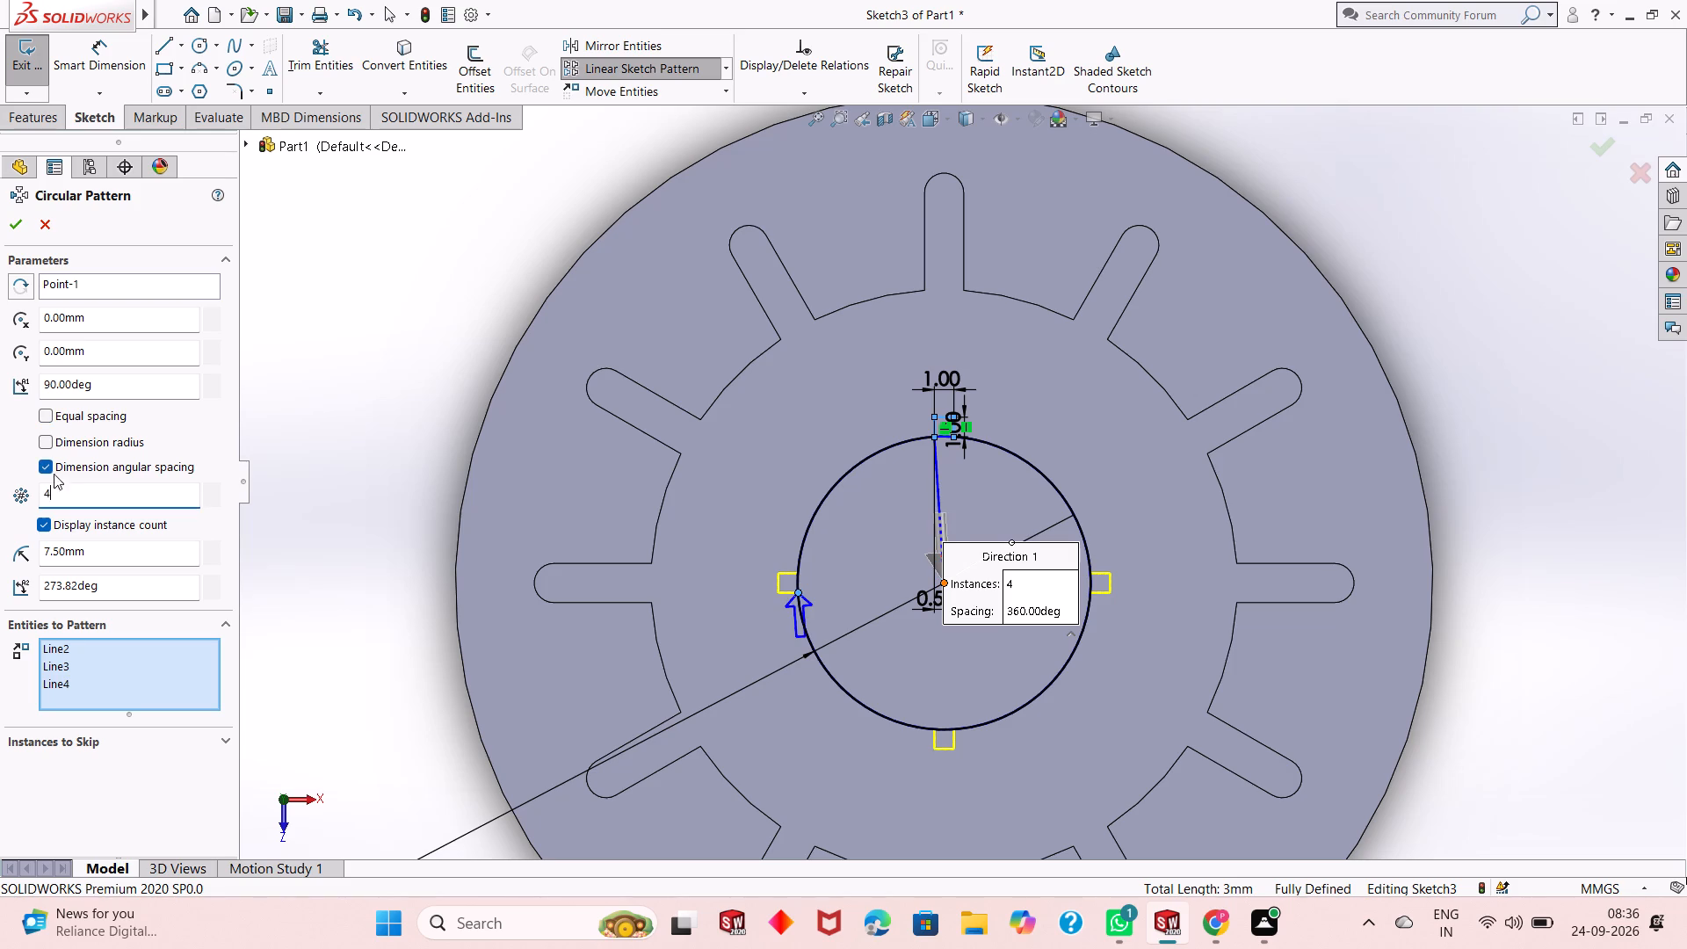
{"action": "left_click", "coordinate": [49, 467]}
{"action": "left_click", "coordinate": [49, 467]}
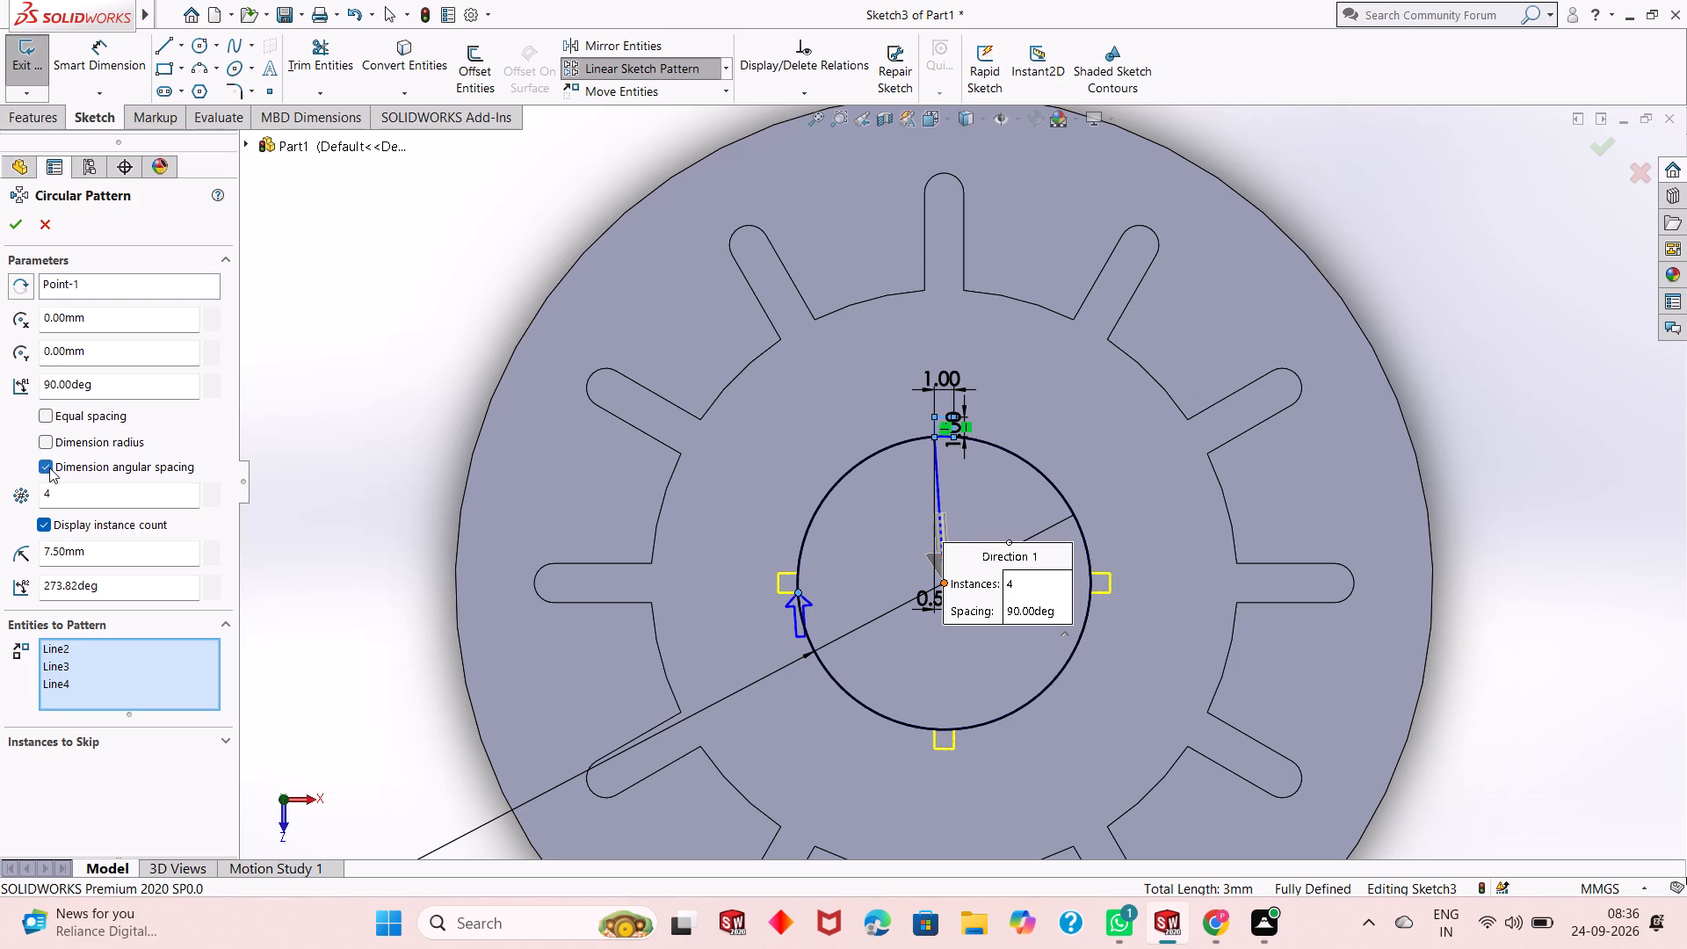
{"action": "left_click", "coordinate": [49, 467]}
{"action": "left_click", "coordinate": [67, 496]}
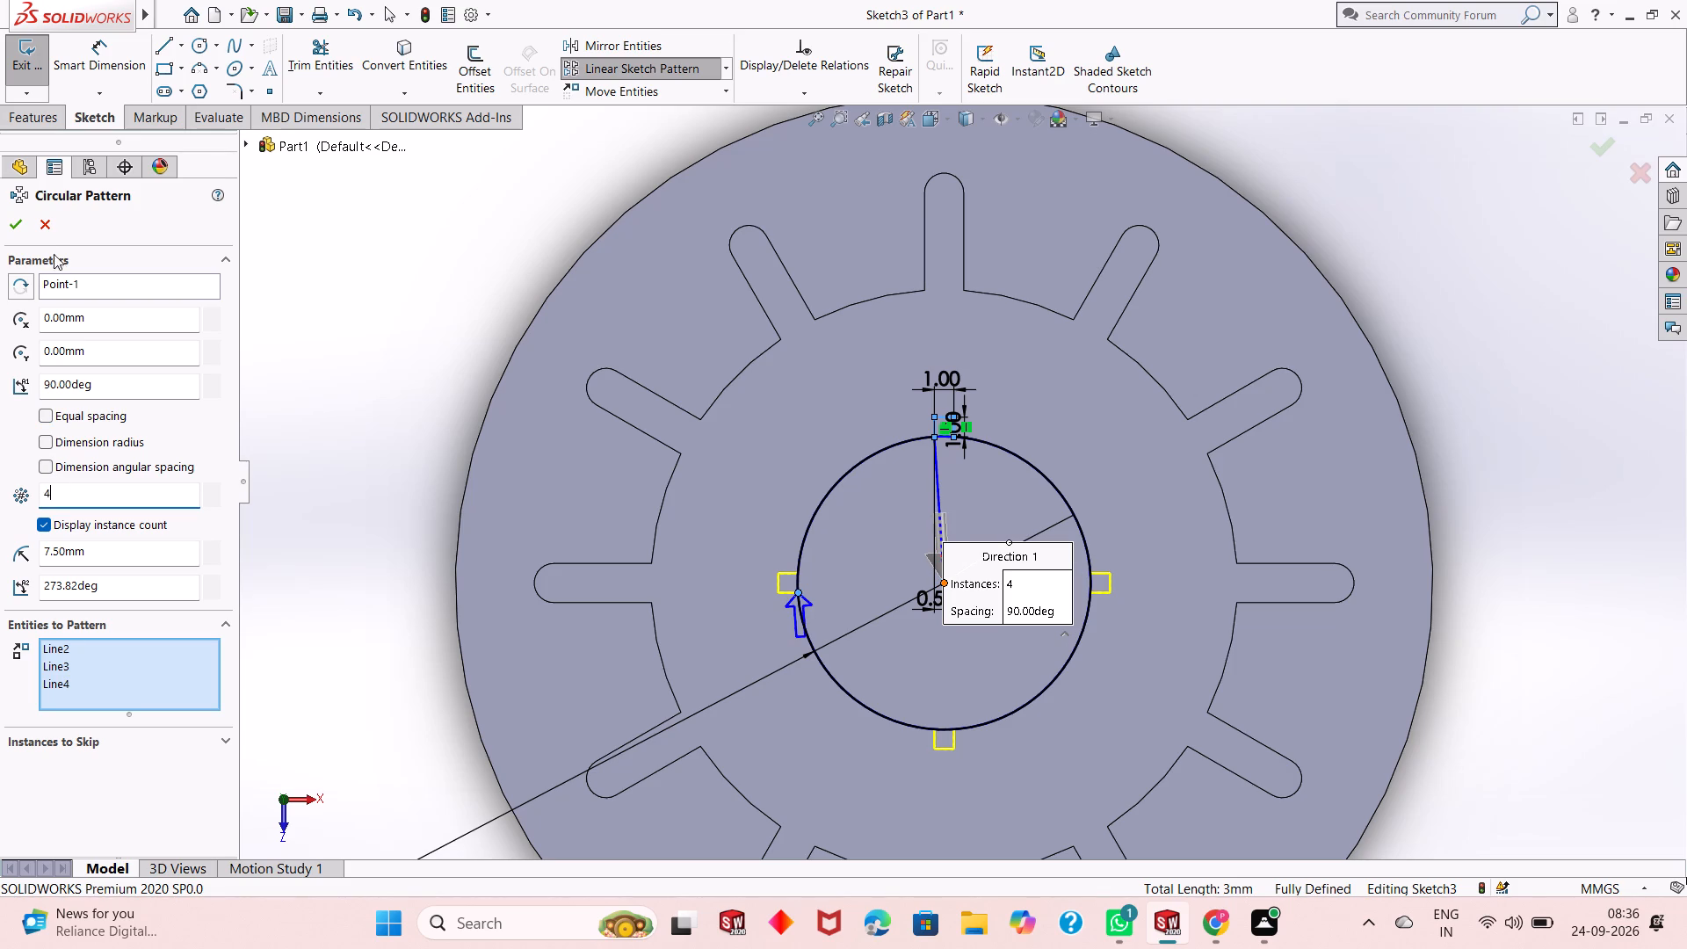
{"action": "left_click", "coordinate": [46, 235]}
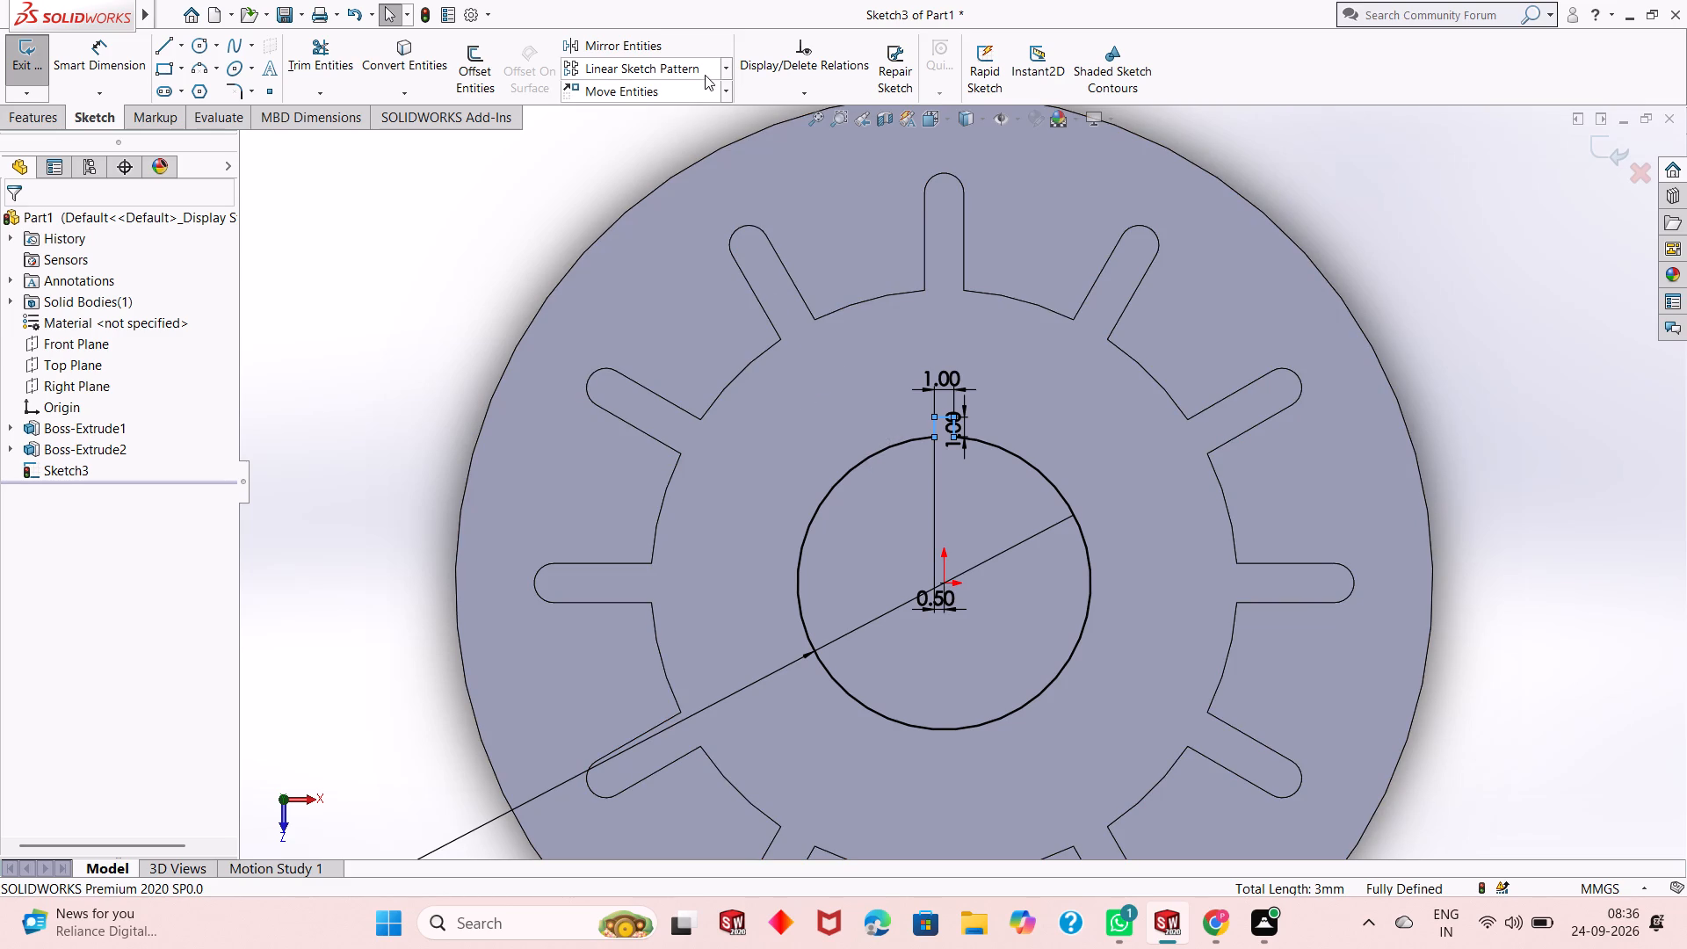
Create a circular sketch pattern of the tab's three lines about the origin with 20 equally spaced instances over 360 degrees.
{"action": "left_click", "coordinate": [727, 67]}
{"action": "left_click", "coordinate": [709, 112]}
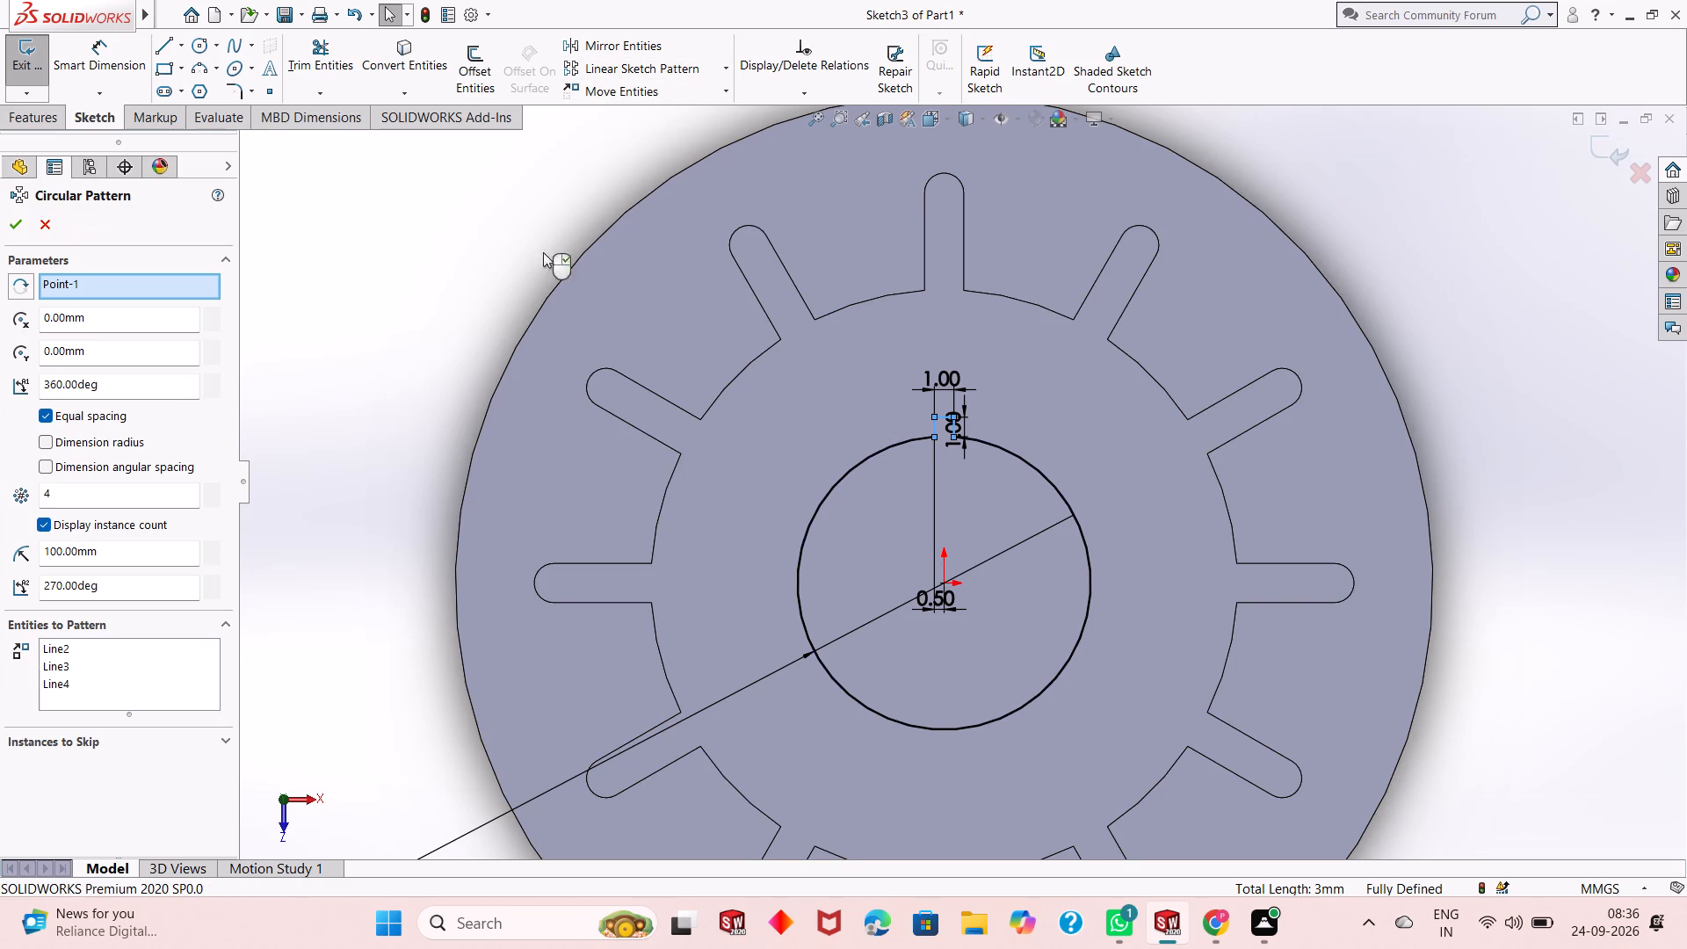
{"action": "double_click", "coordinate": [62, 496]}
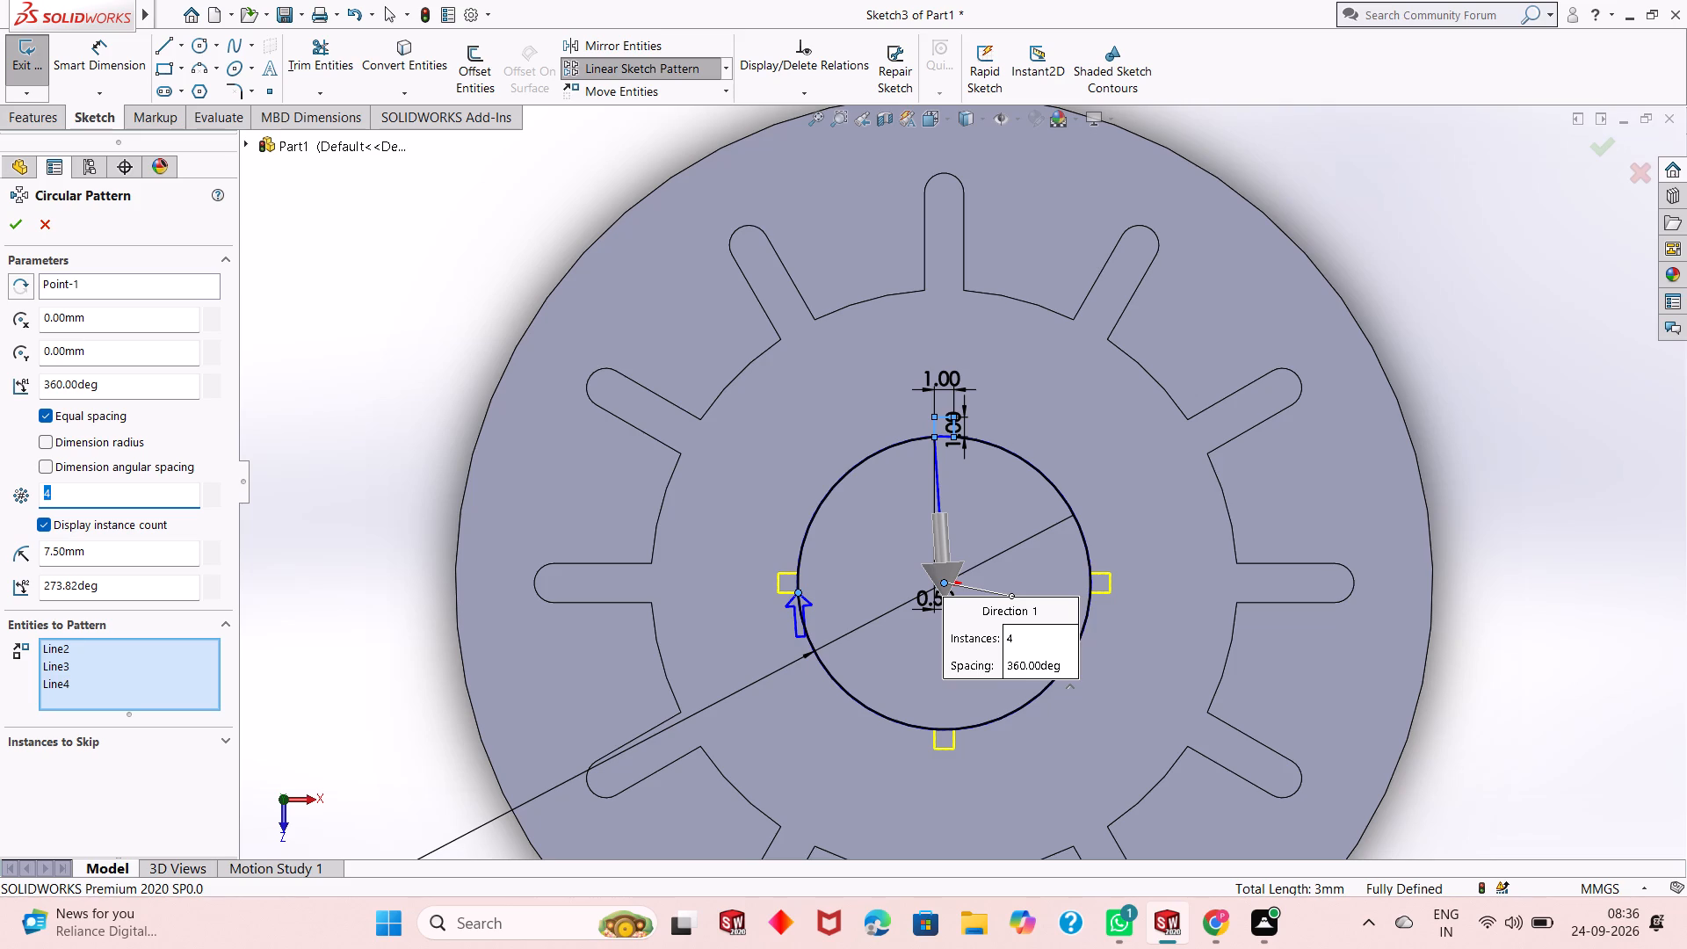
{"action": "type", "text": "20"}
{"action": "key", "text": "Return"}
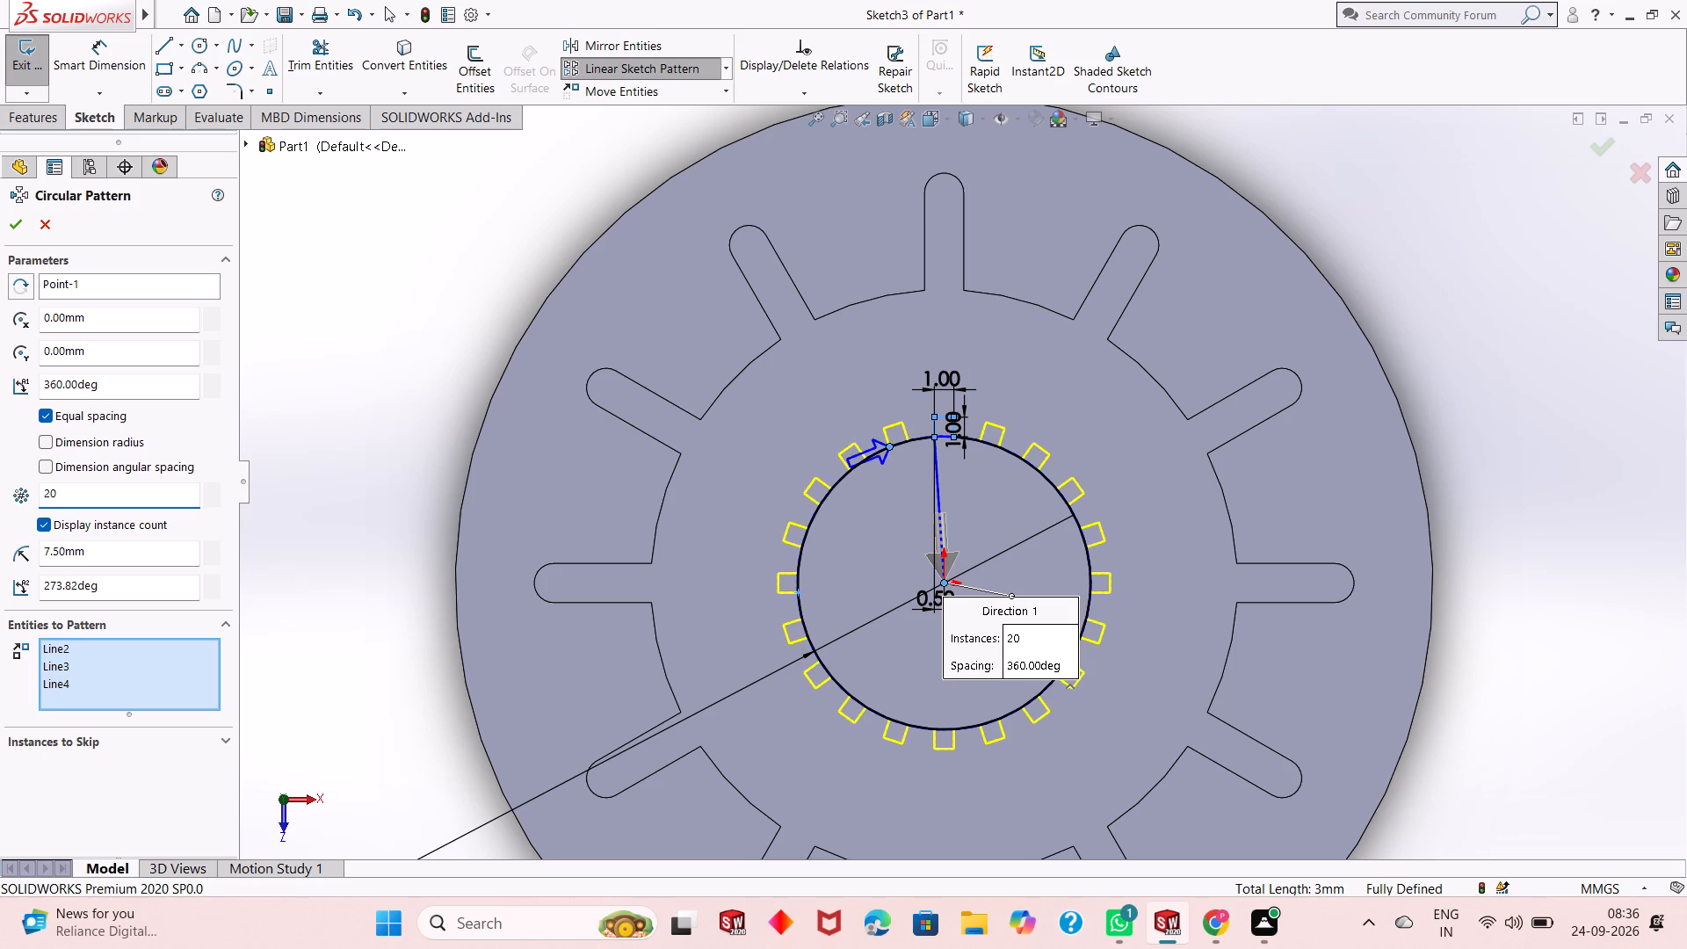
{"action": "left_click", "coordinate": [18, 236]}
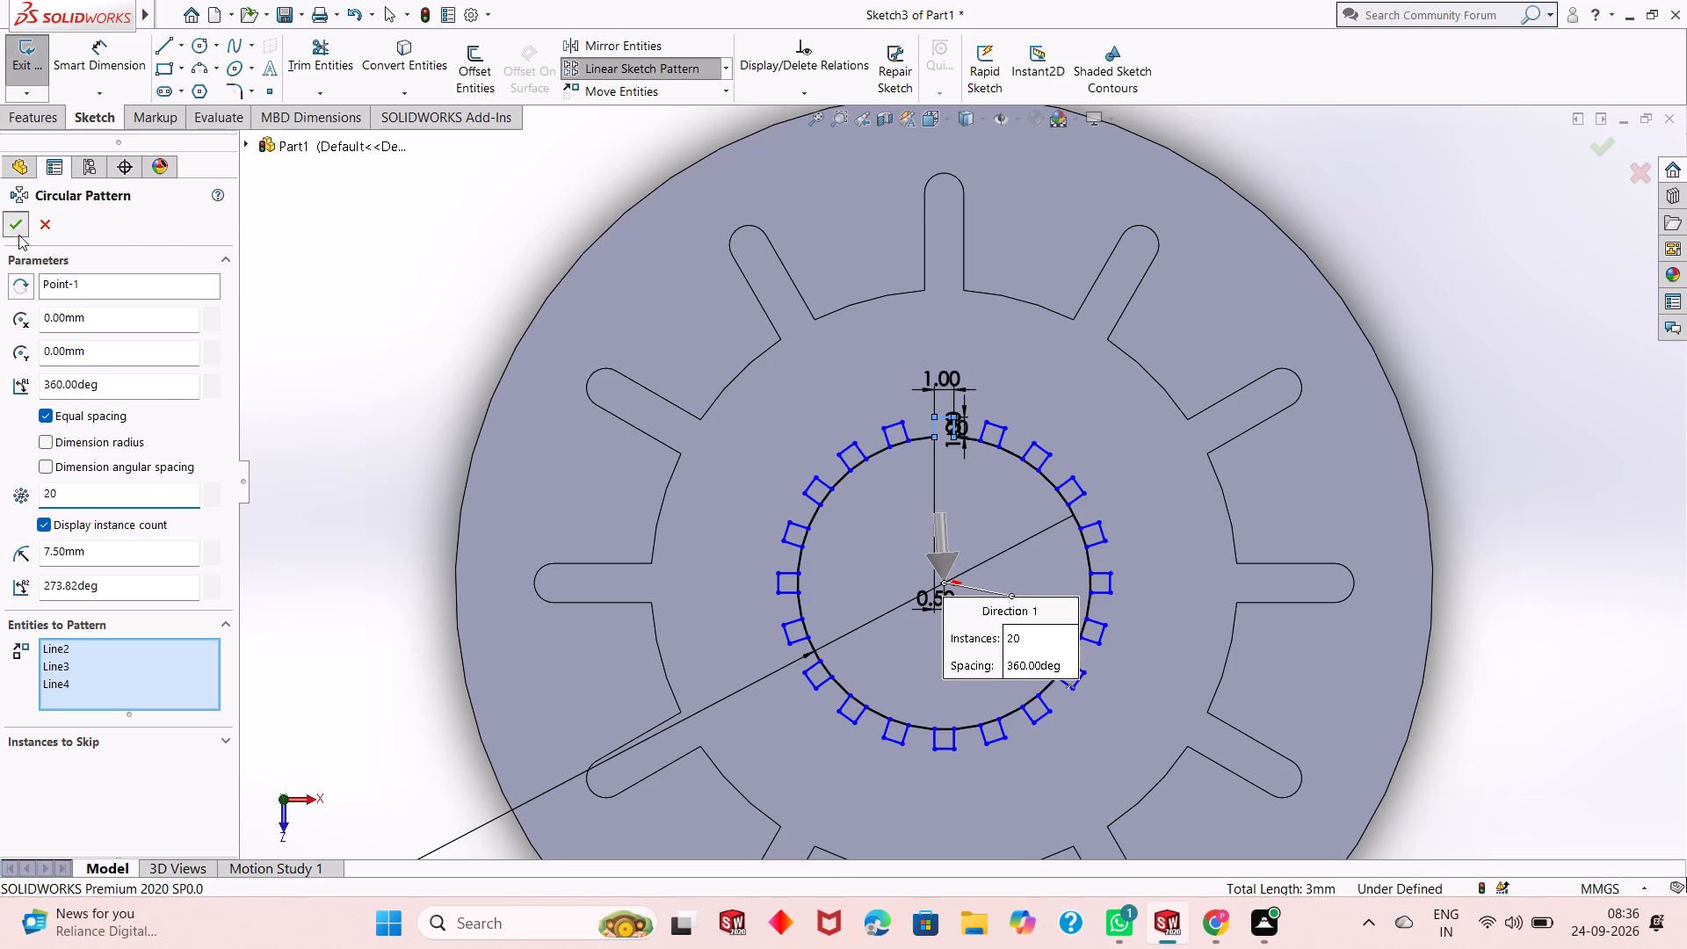
{"action": "left_click", "coordinate": [416, 336]}
Trim away the circle's arc segments inside the first three tabs clockwise from the top tab.
{"action": "scroll", "coordinate": [965, 493], "scroll_direction": "down", "scroll_amount": 4}
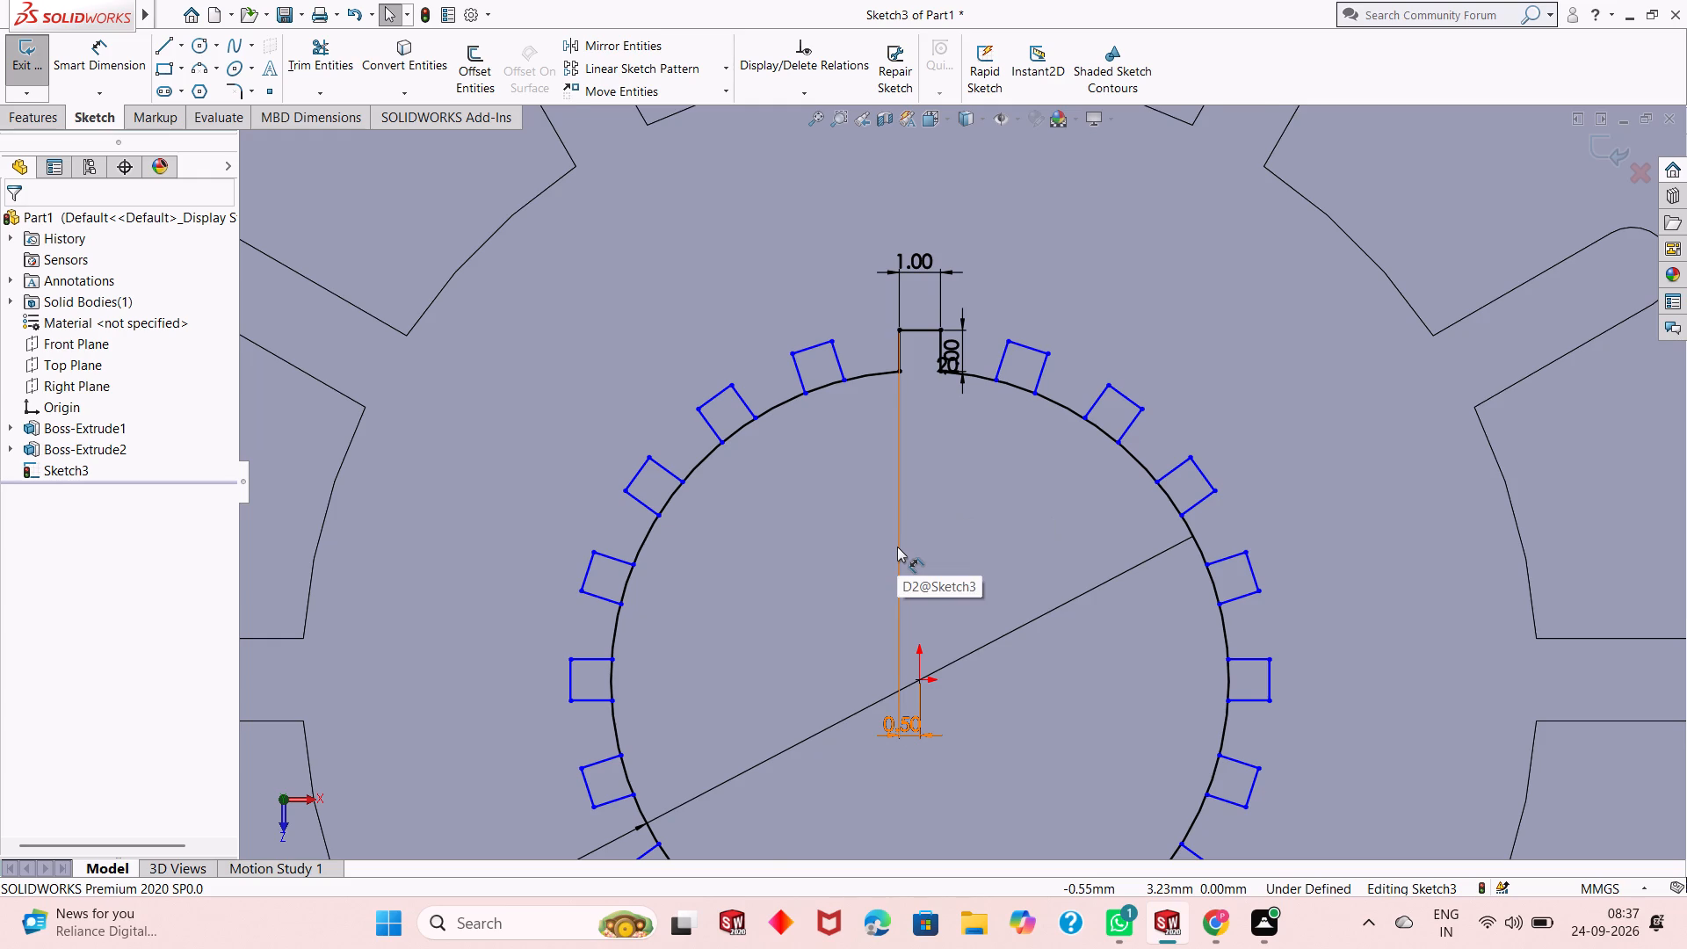
{"action": "scroll", "coordinate": [897, 547], "scroll_direction": "up", "scroll_amount": 1}
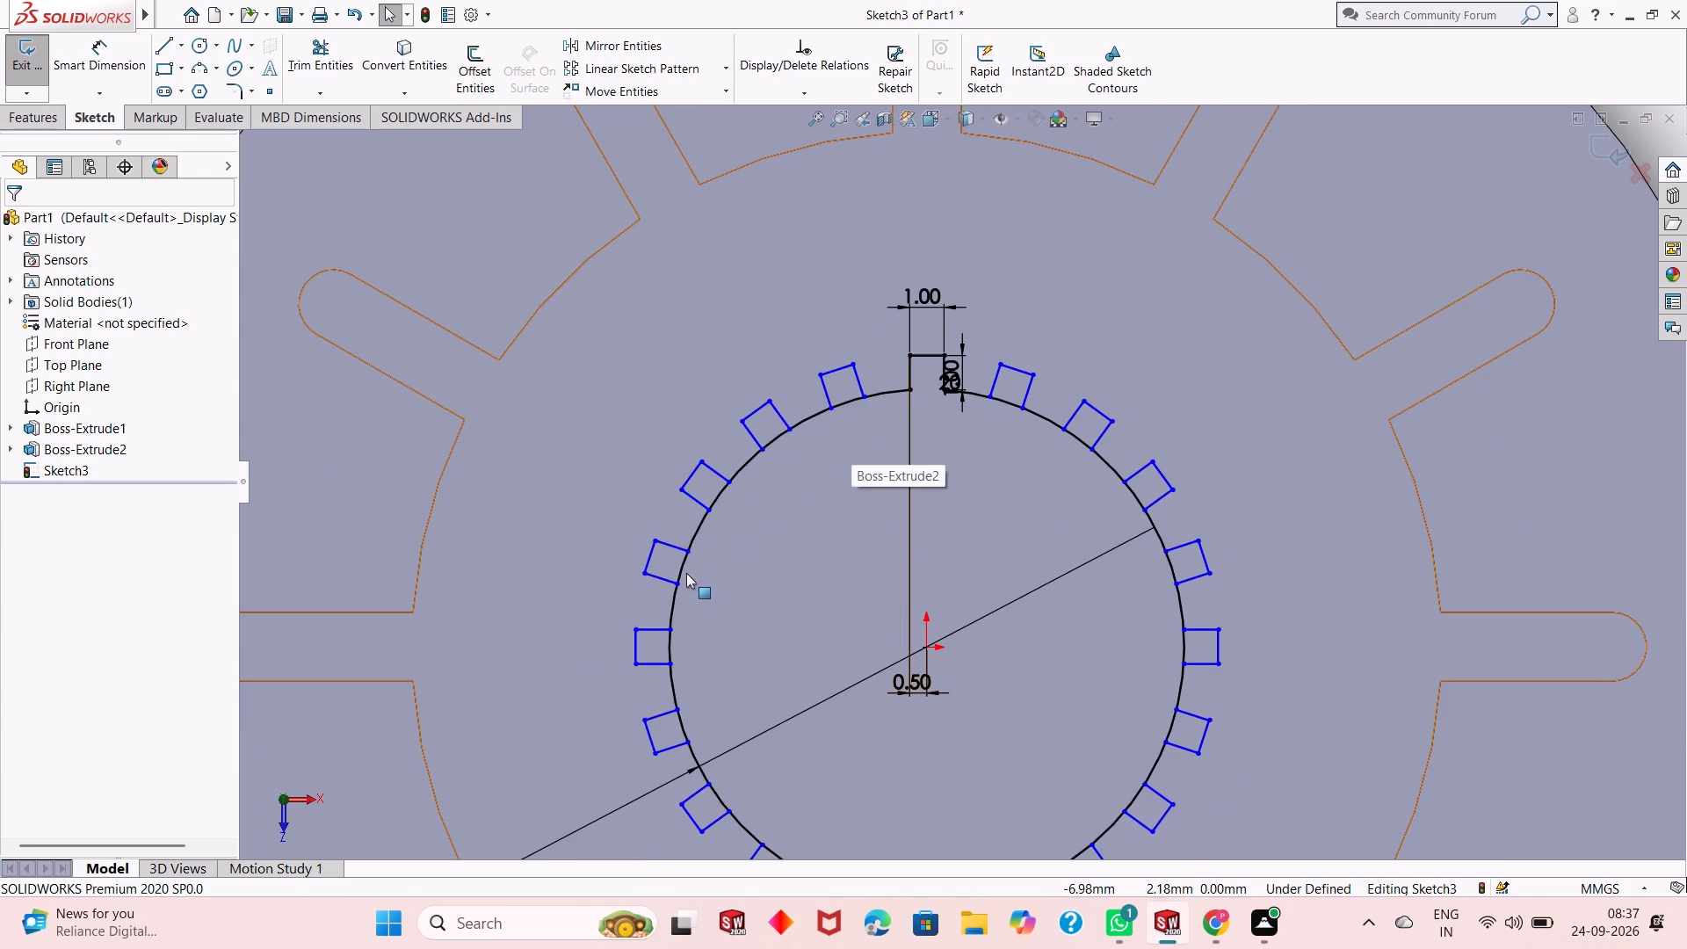
{"action": "scroll", "coordinate": [675, 723], "scroll_direction": "up", "scroll_amount": 1}
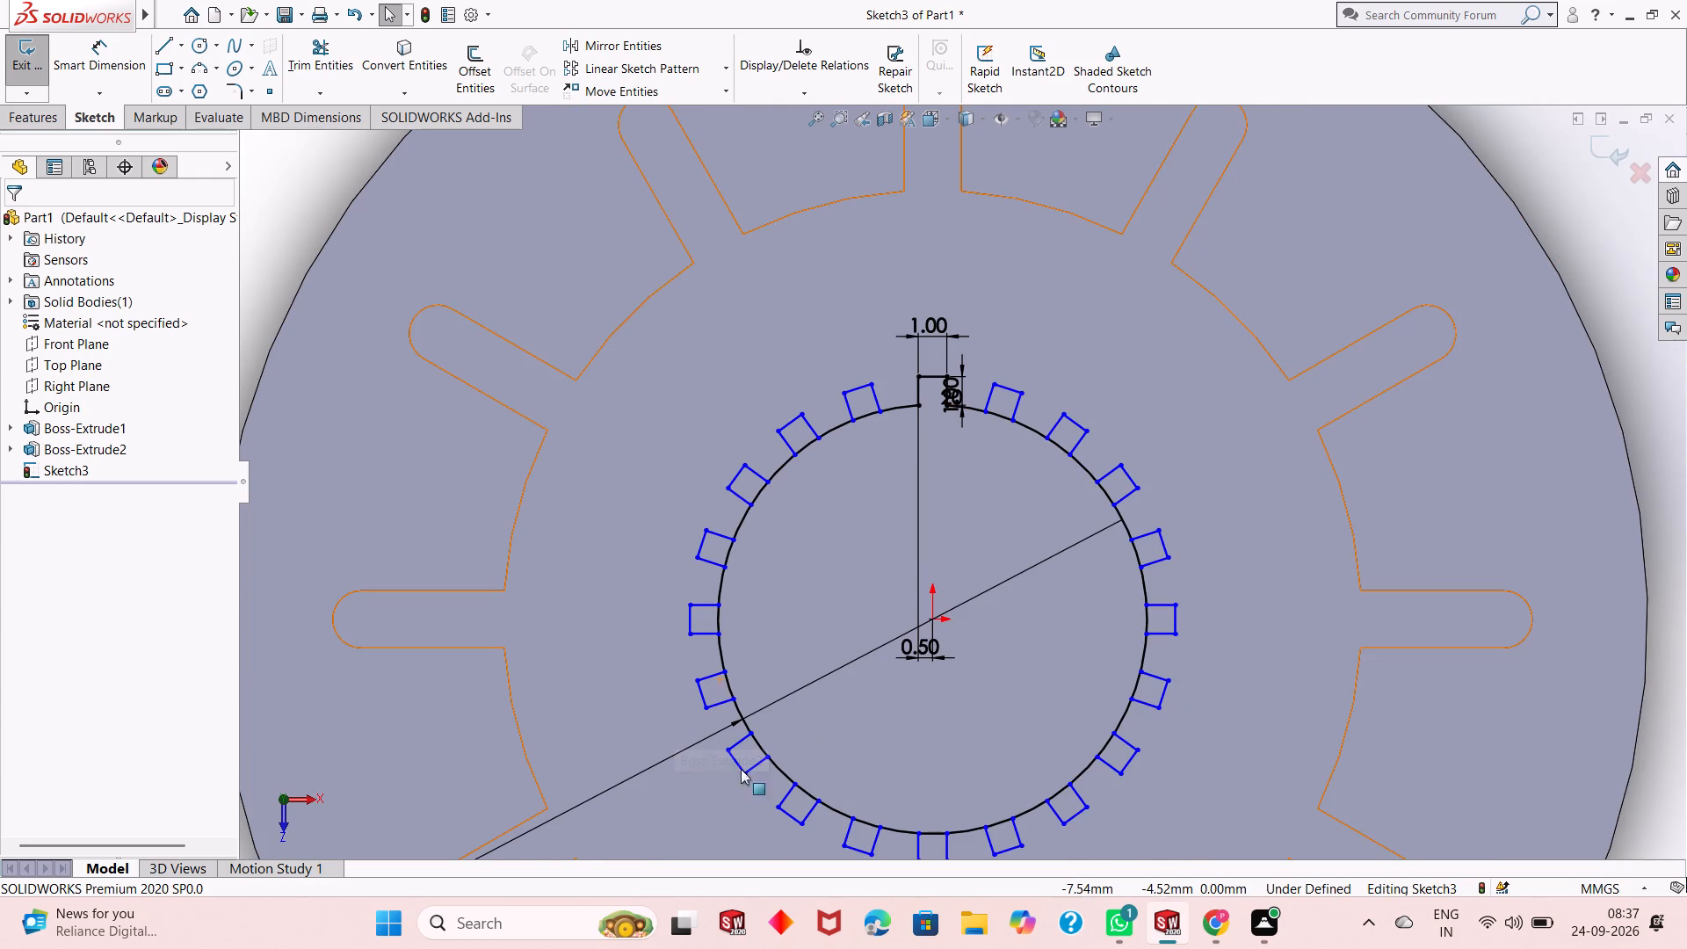
{"action": "scroll", "coordinate": [958, 802], "scroll_direction": "up", "scroll_amount": 3}
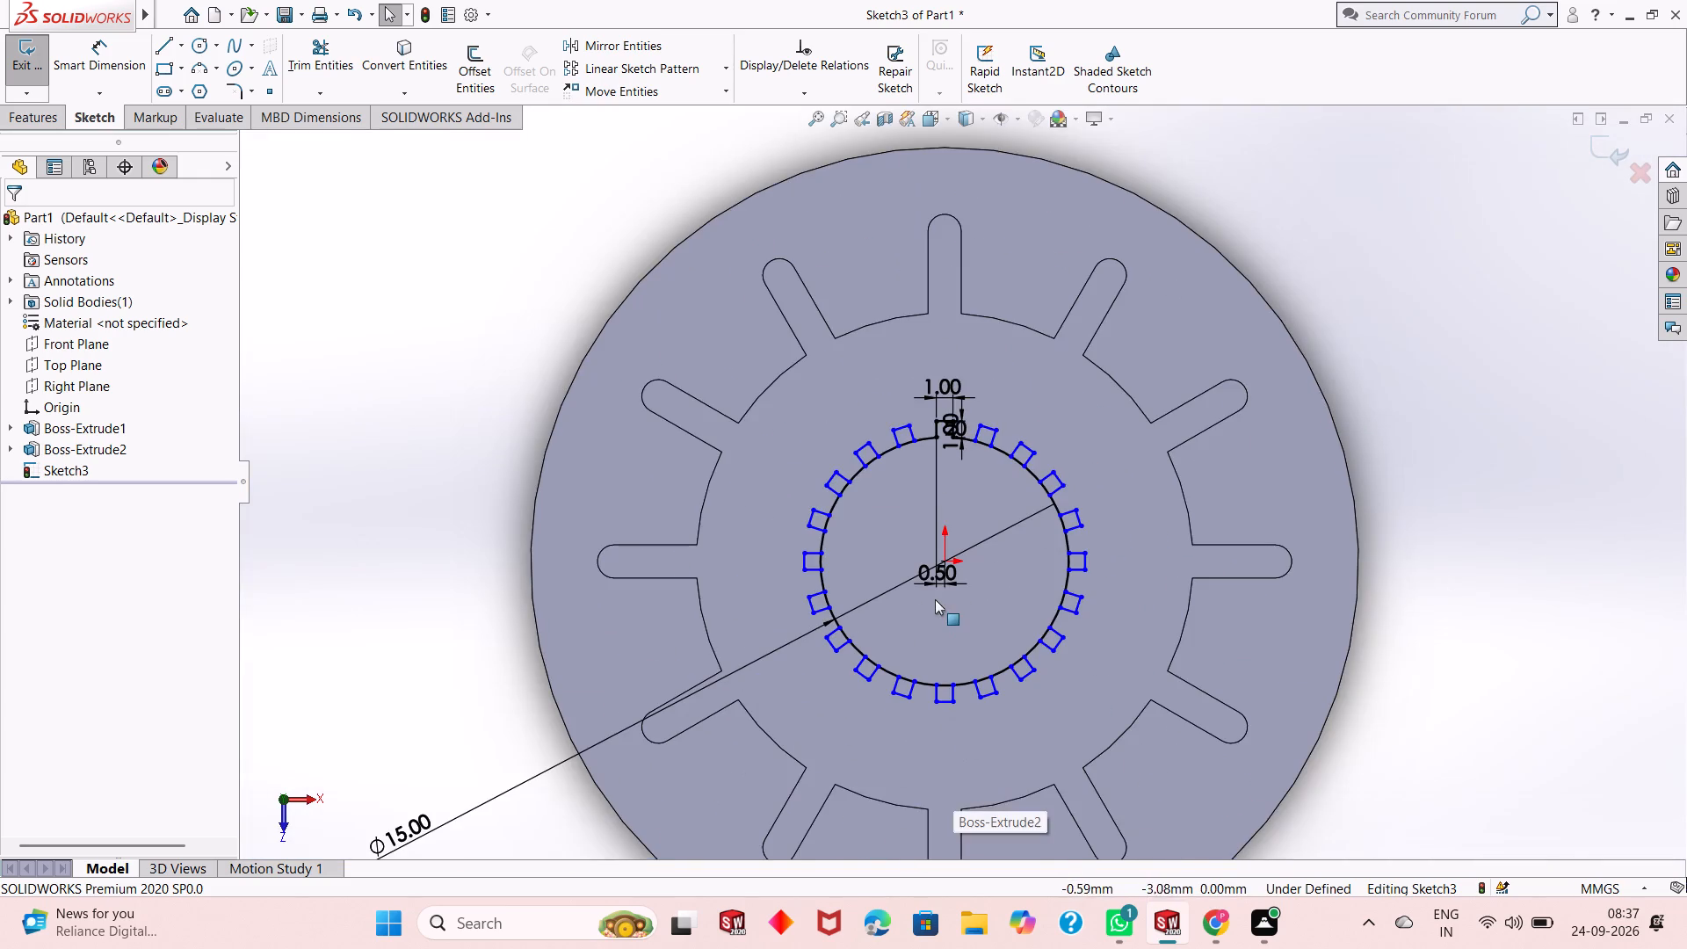
{"action": "scroll", "coordinate": [935, 598], "scroll_direction": "down", "scroll_amount": 2}
{"action": "scroll", "coordinate": [967, 436], "scroll_direction": "down", "scroll_amount": 2}
{"action": "scroll", "coordinate": [960, 448], "scroll_direction": "up", "scroll_amount": 2}
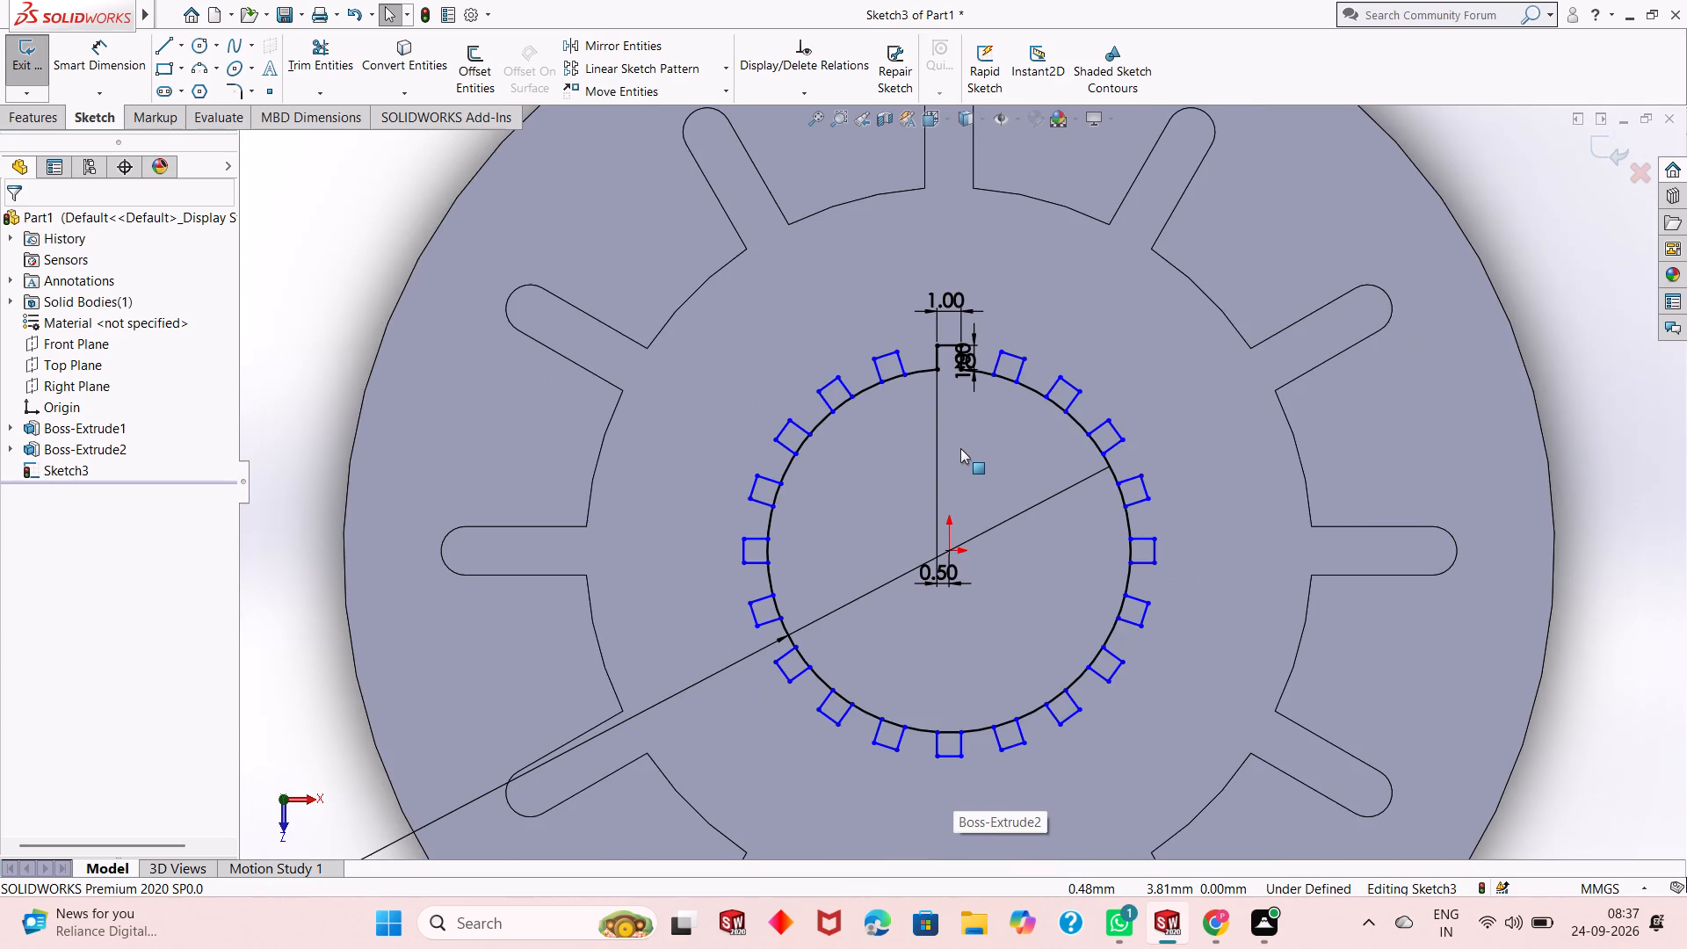
{"action": "left_click", "coordinate": [312, 55]}
{"action": "scroll", "coordinate": [1082, 422], "scroll_direction": "down", "scroll_amount": 6}
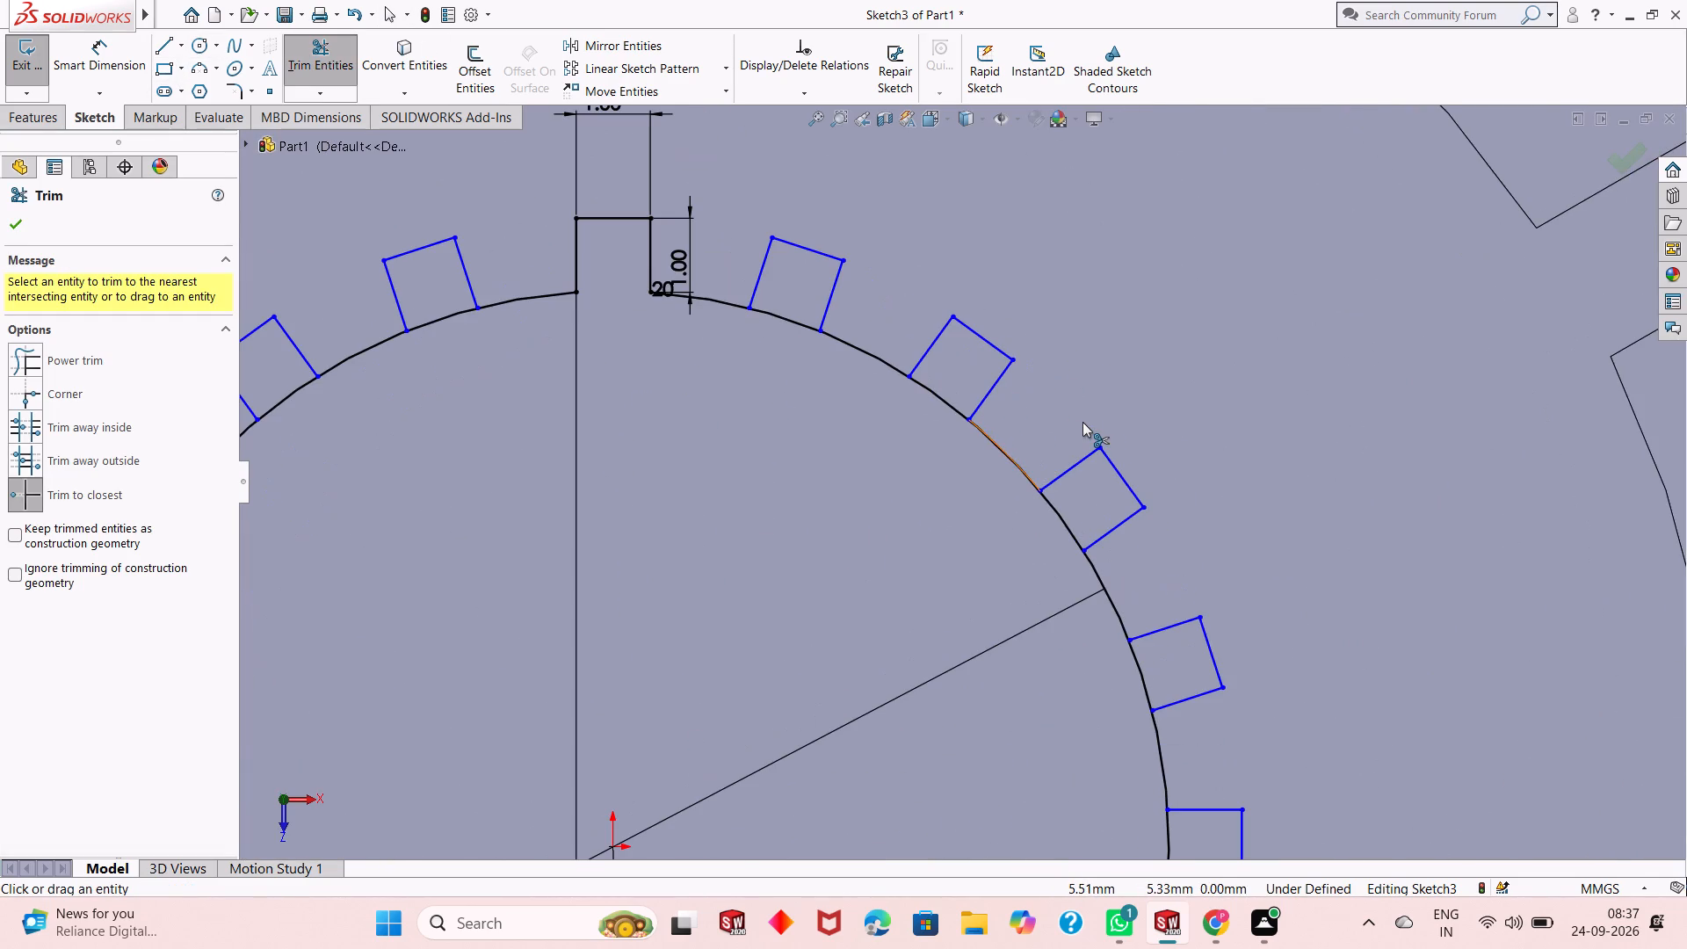
{"action": "left_click", "coordinate": [787, 322]}
{"action": "left_click", "coordinate": [938, 394]}
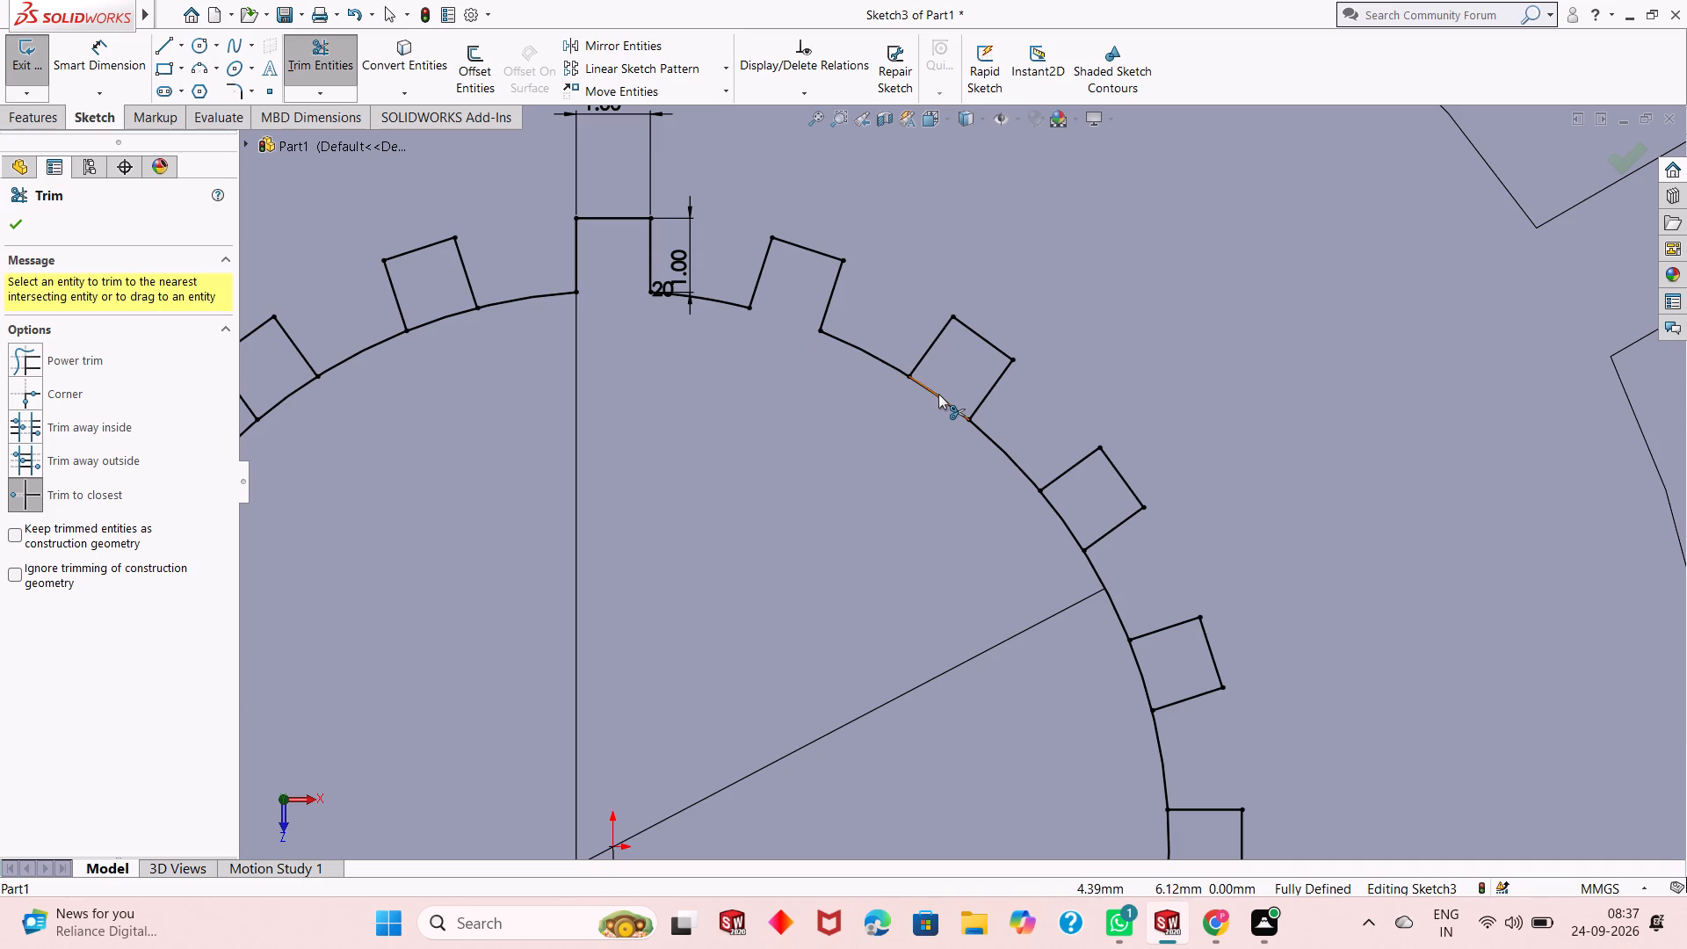
{"action": "scroll", "coordinate": [753, 467], "scroll_direction": "up", "scroll_amount": 2}
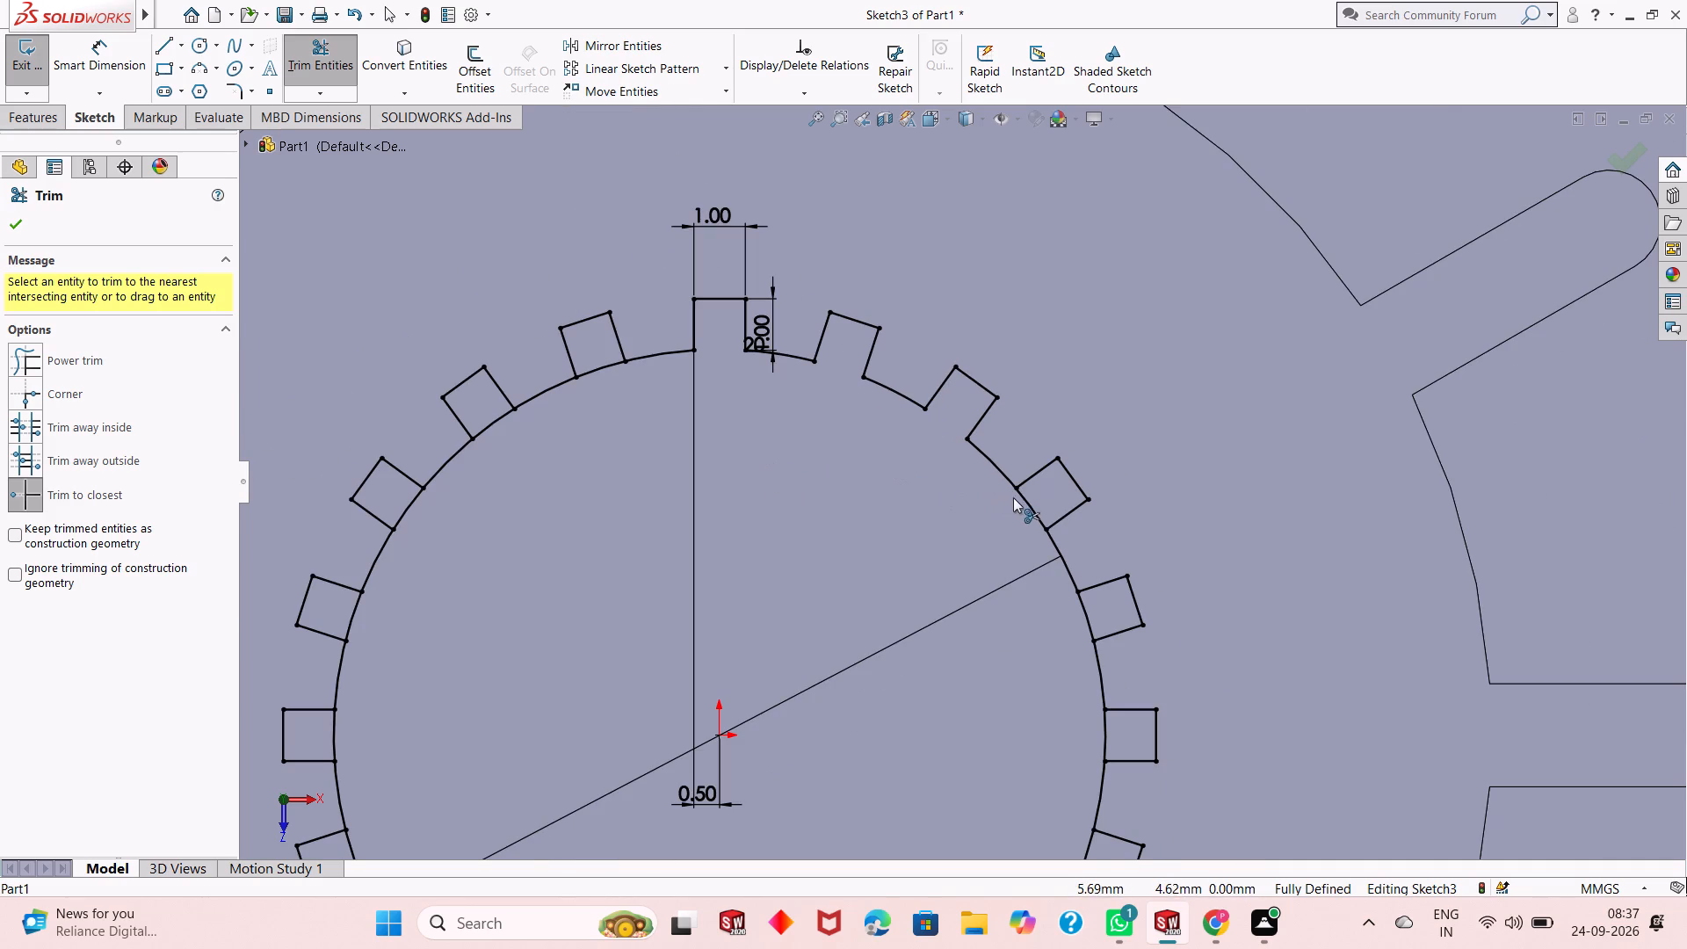
{"action": "left_click", "coordinate": [1028, 496]}
Trim away the circle's arc segments inside the next four tabs clockwise, down the circle's right side.
{"action": "scroll", "coordinate": [861, 512], "scroll_direction": "up", "scroll_amount": 5}
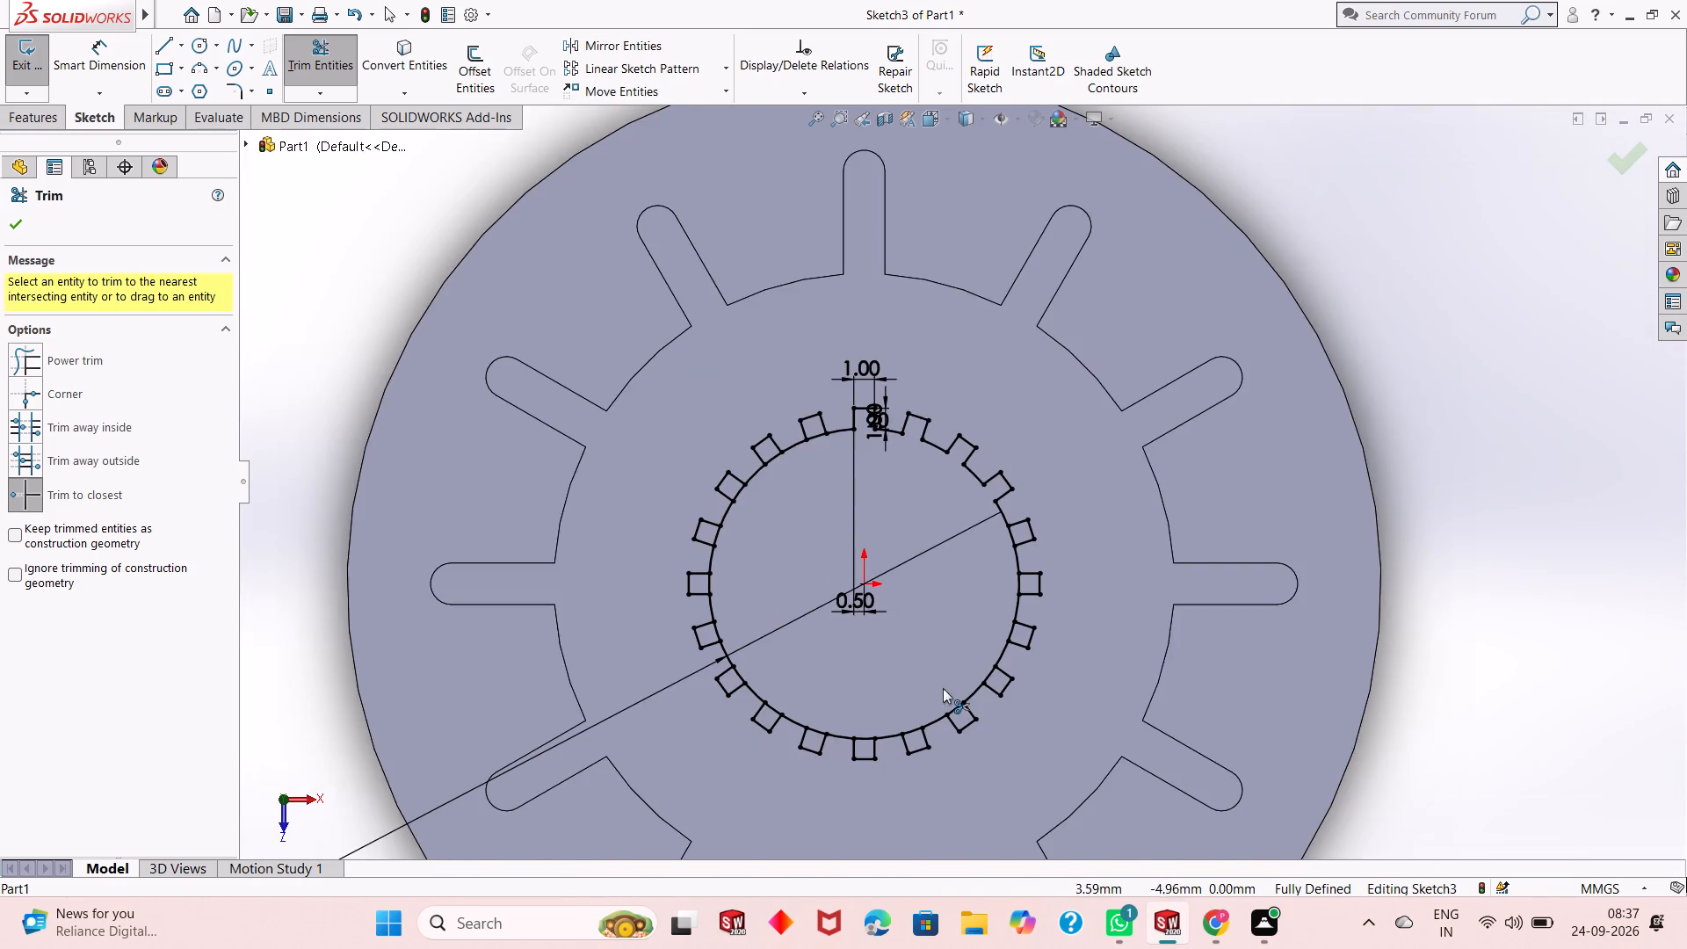
{"action": "scroll", "coordinate": [981, 642], "scroll_direction": "down", "scroll_amount": 10}
{"action": "scroll", "coordinate": [1022, 408], "scroll_direction": "up", "scroll_amount": 5}
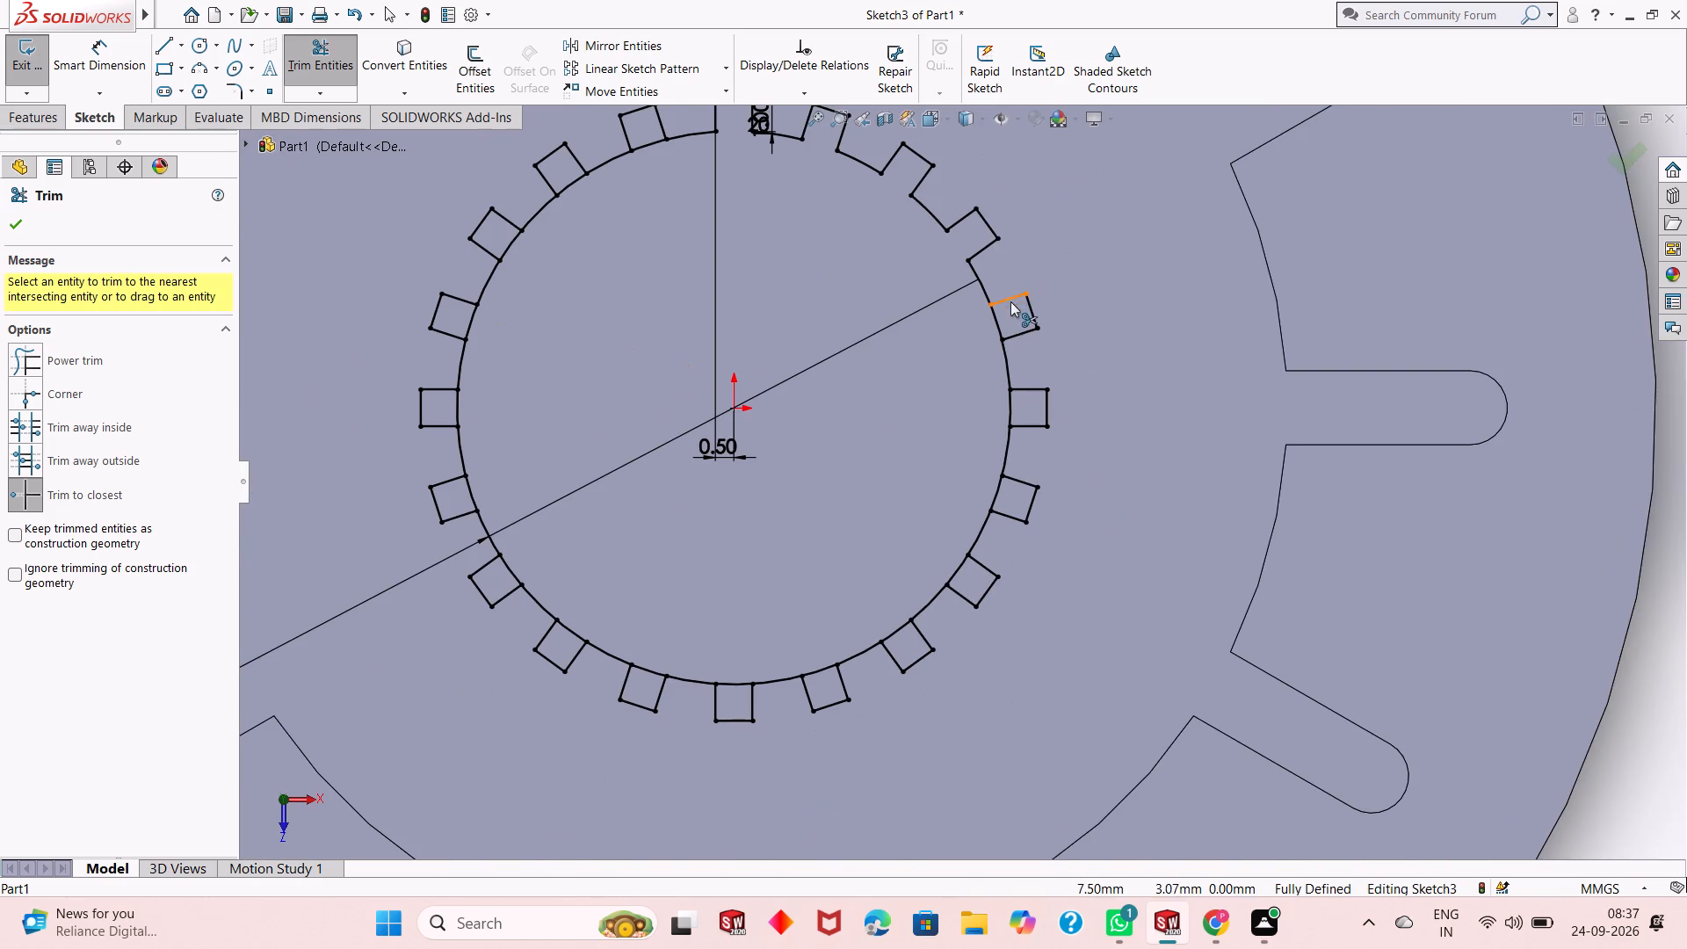
{"action": "left_click", "coordinate": [996, 322]}
{"action": "left_click", "coordinate": [1014, 405]}
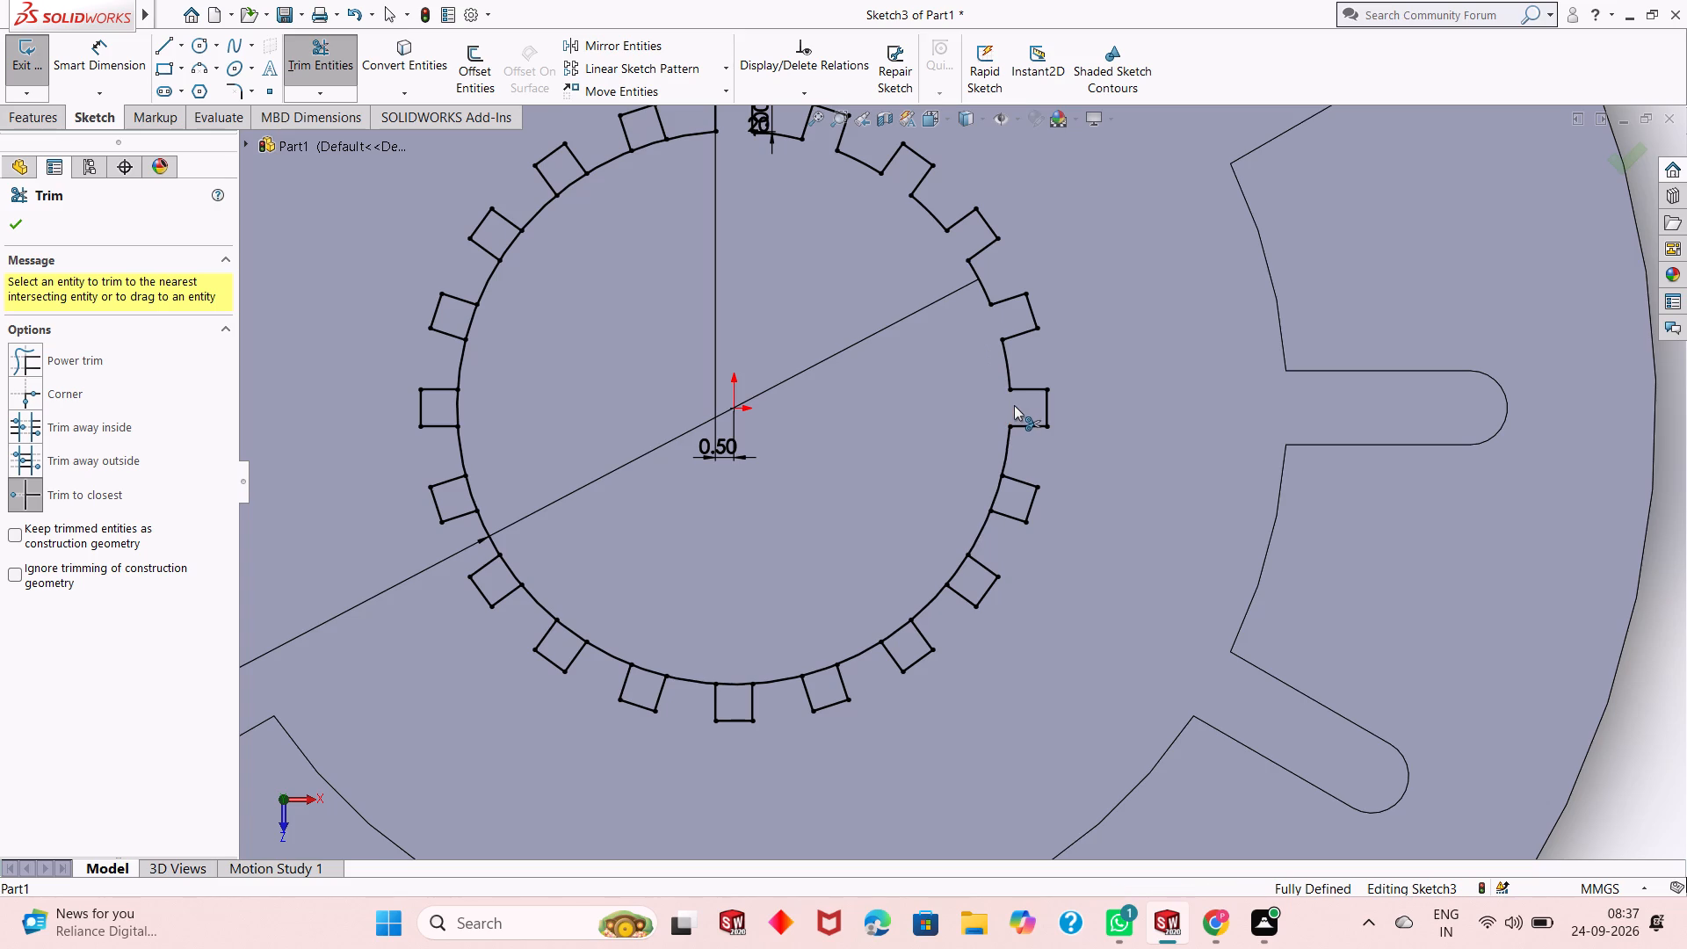
{"action": "left_click", "coordinate": [998, 492]}
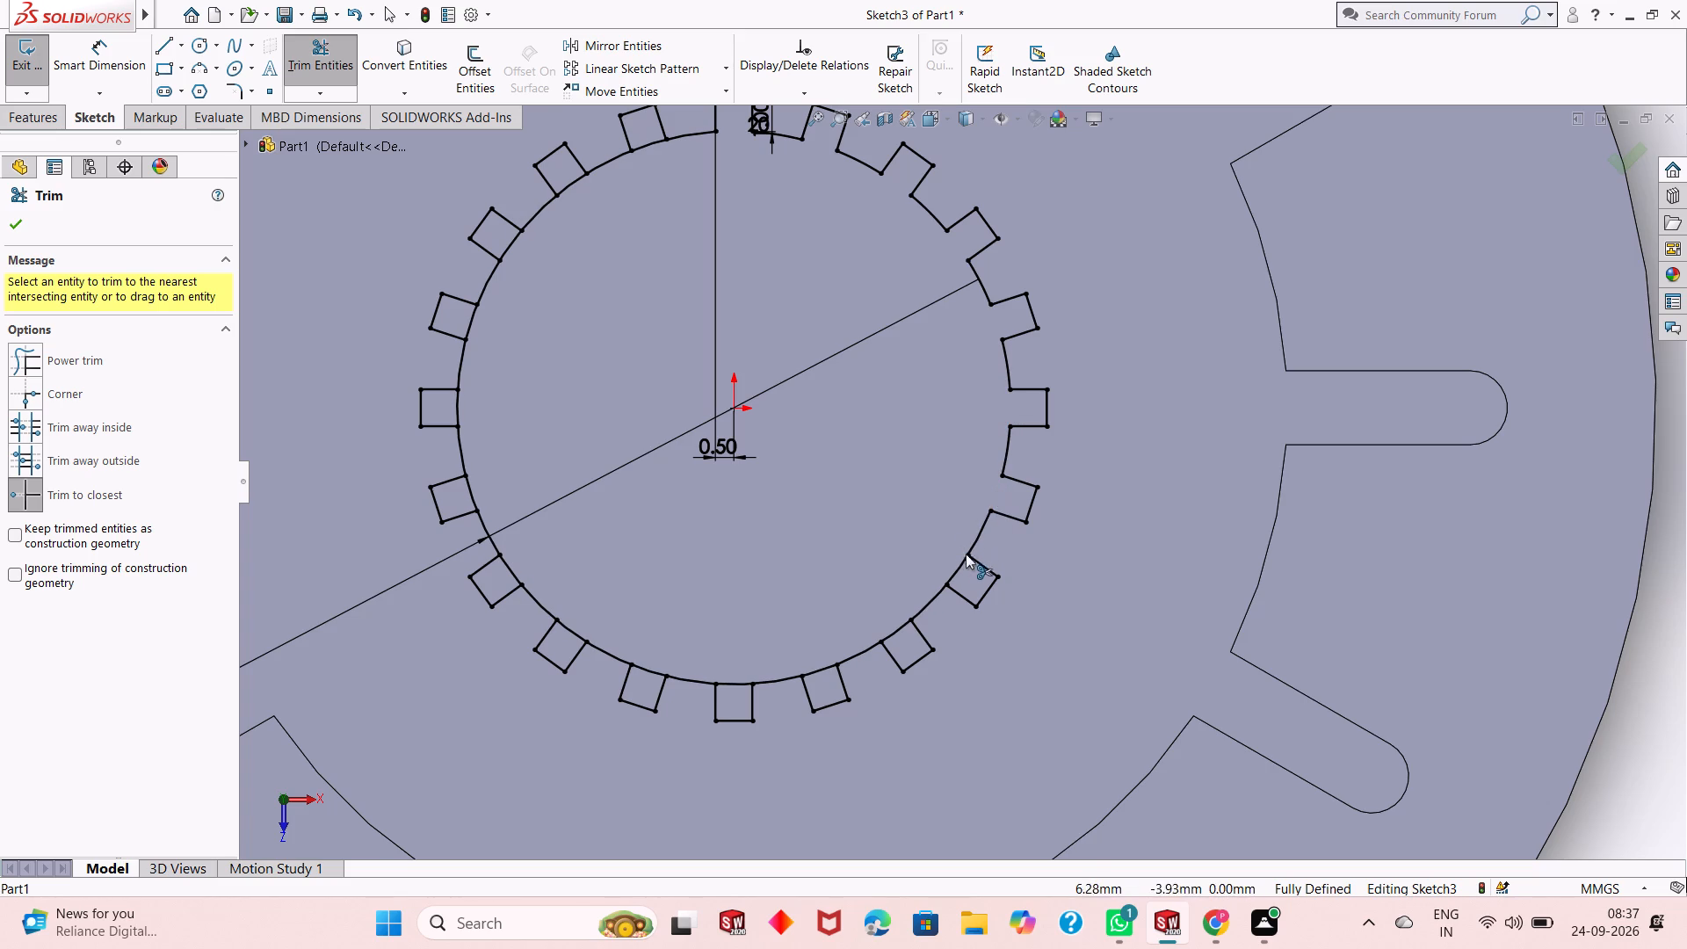
{"action": "left_click", "coordinate": [963, 569]}
Trim away the circle's arc segments inside the next six tabs clockwise, around the bottom of the circle.
{"action": "scroll", "coordinate": [866, 642], "scroll_direction": "down", "scroll_amount": 7}
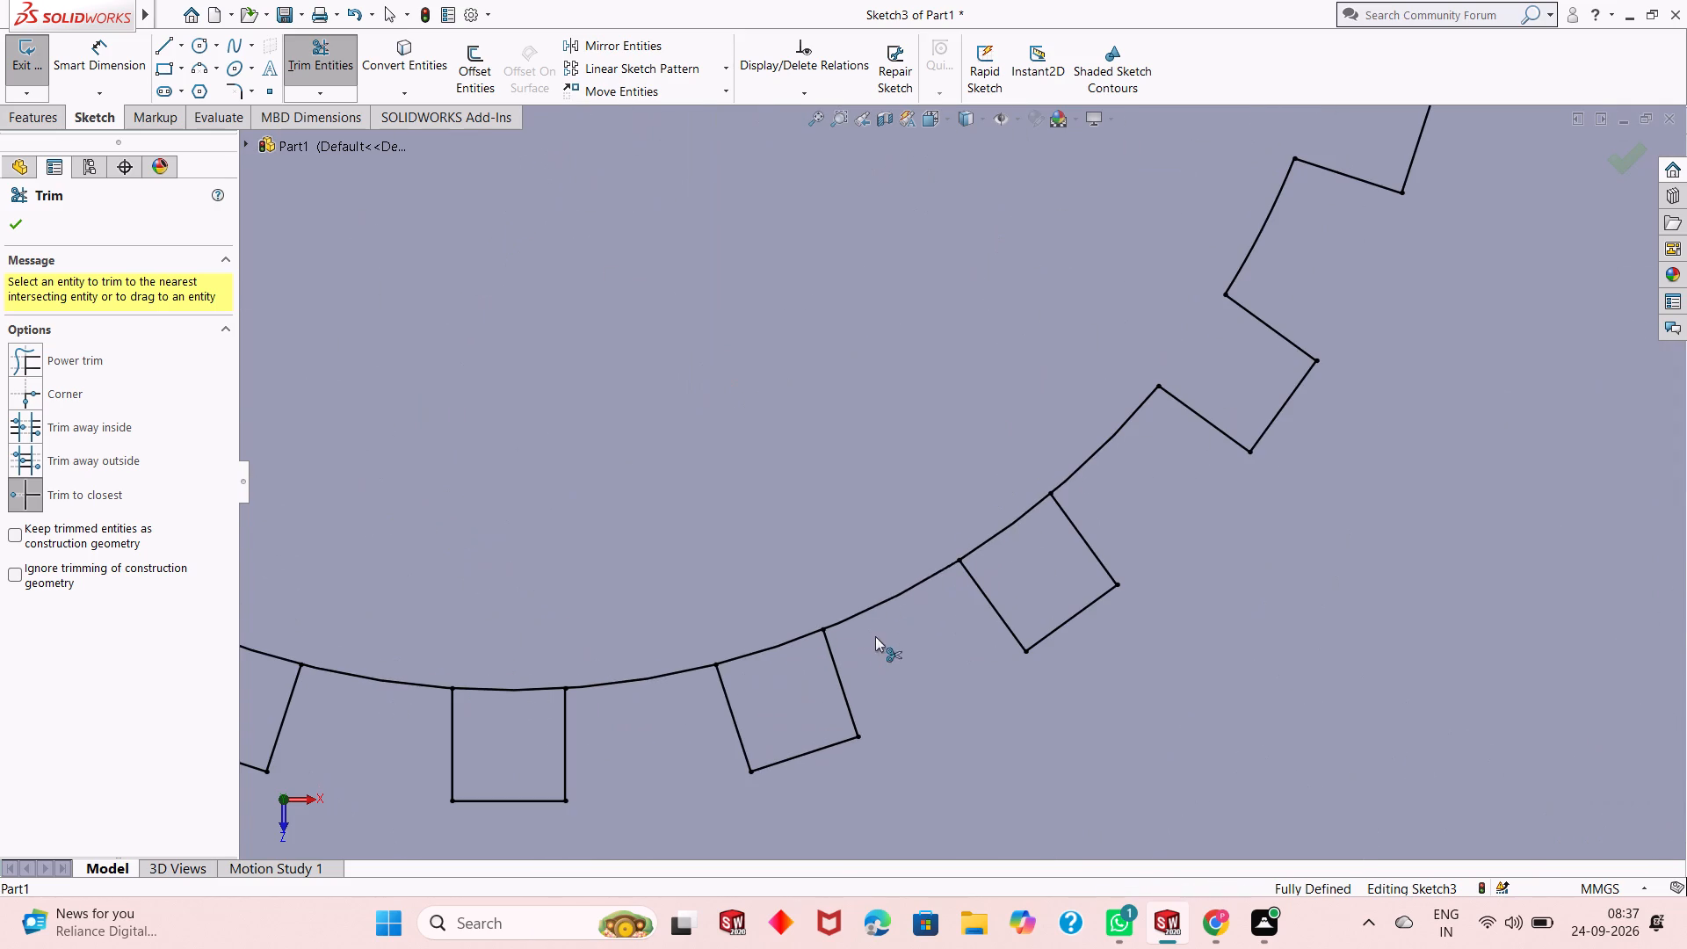
{"action": "left_click", "coordinate": [998, 537]}
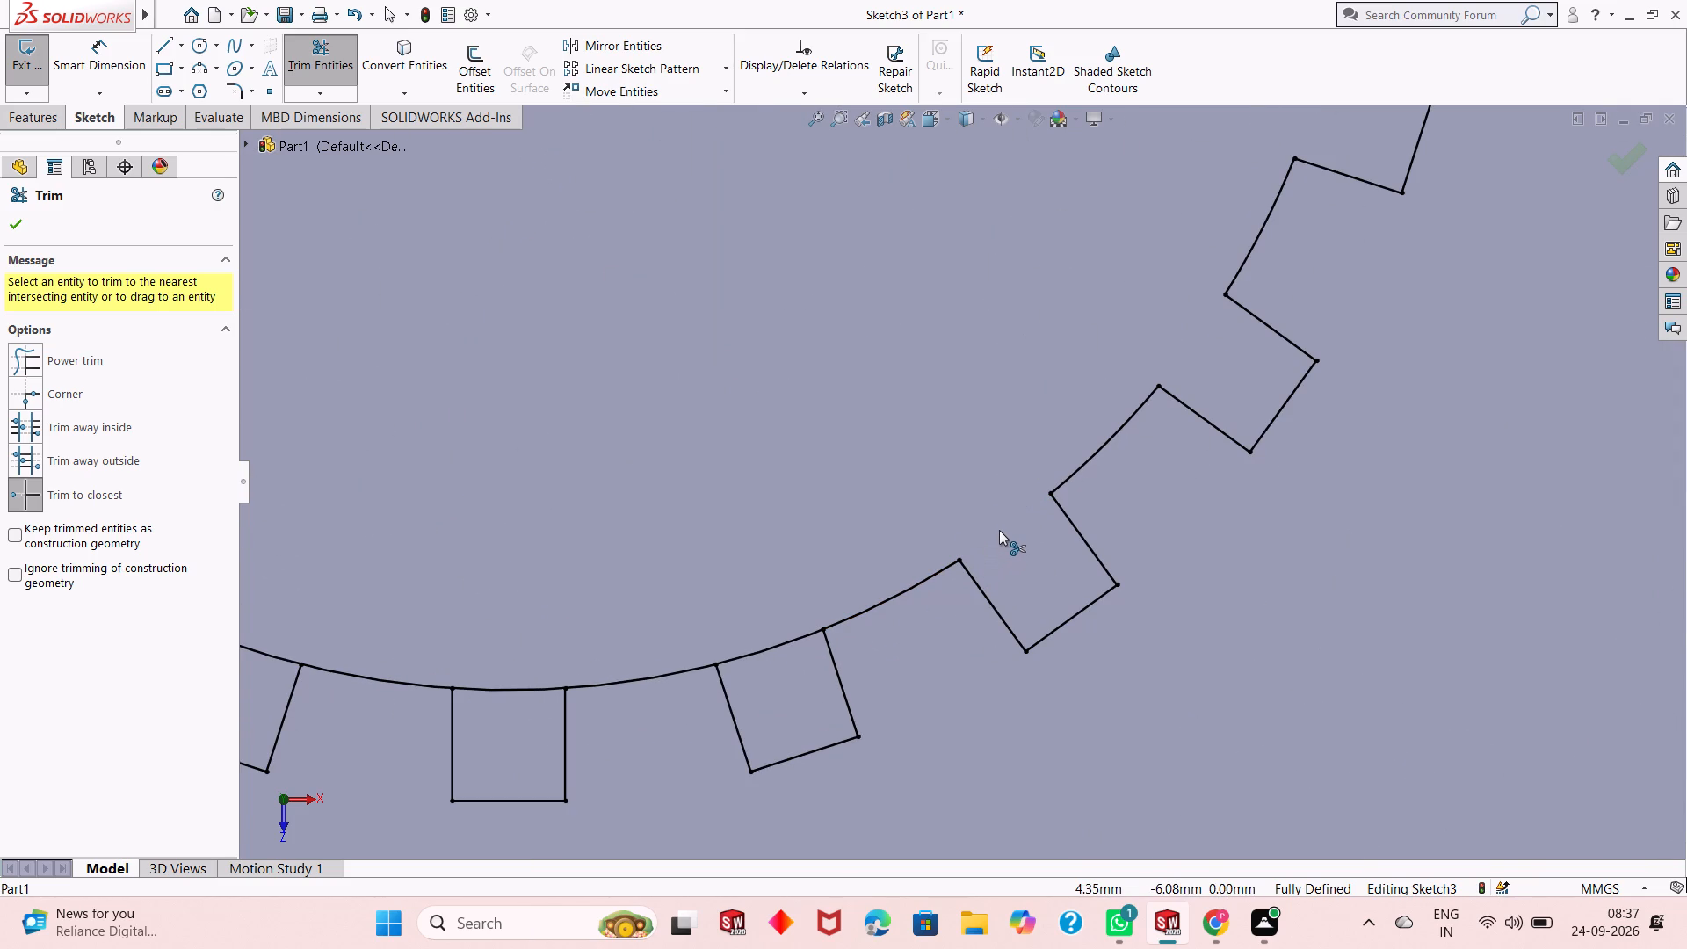
{"action": "left_click", "coordinate": [763, 647]}
{"action": "left_click", "coordinate": [477, 687]}
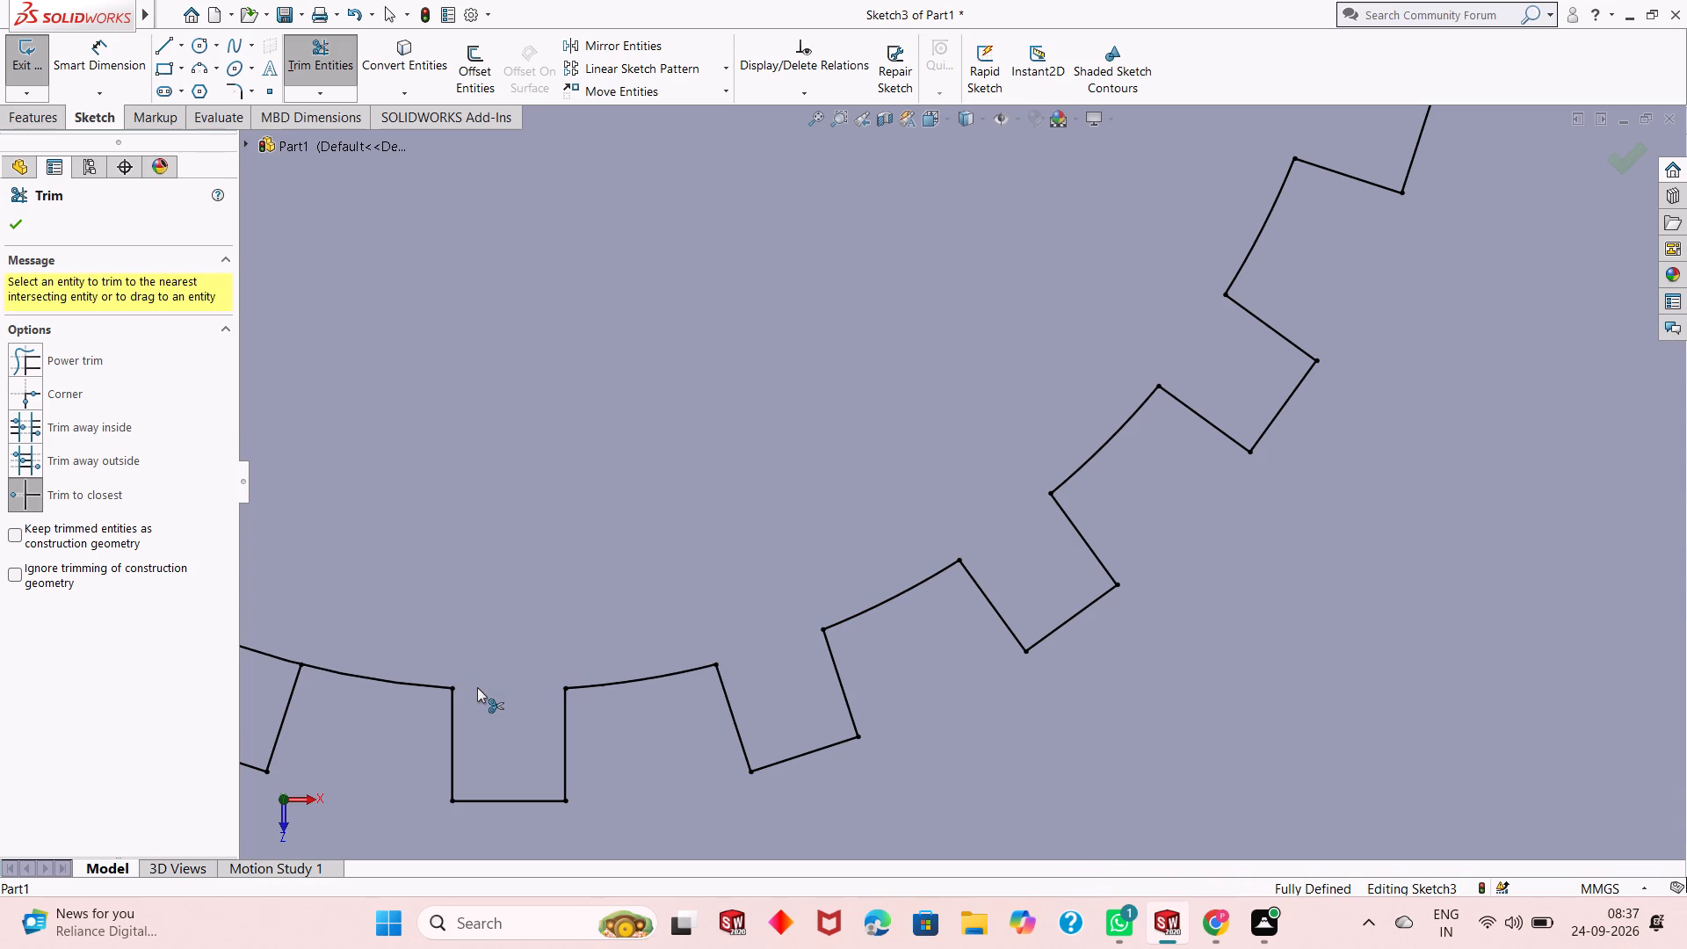
{"action": "scroll", "coordinate": [477, 687], "scroll_direction": "up", "scroll_amount": 3}
{"action": "scroll", "coordinate": [456, 619], "scroll_direction": "up", "scroll_amount": 1}
{"action": "scroll", "coordinate": [484, 478], "scroll_direction": "down", "scroll_amount": 4}
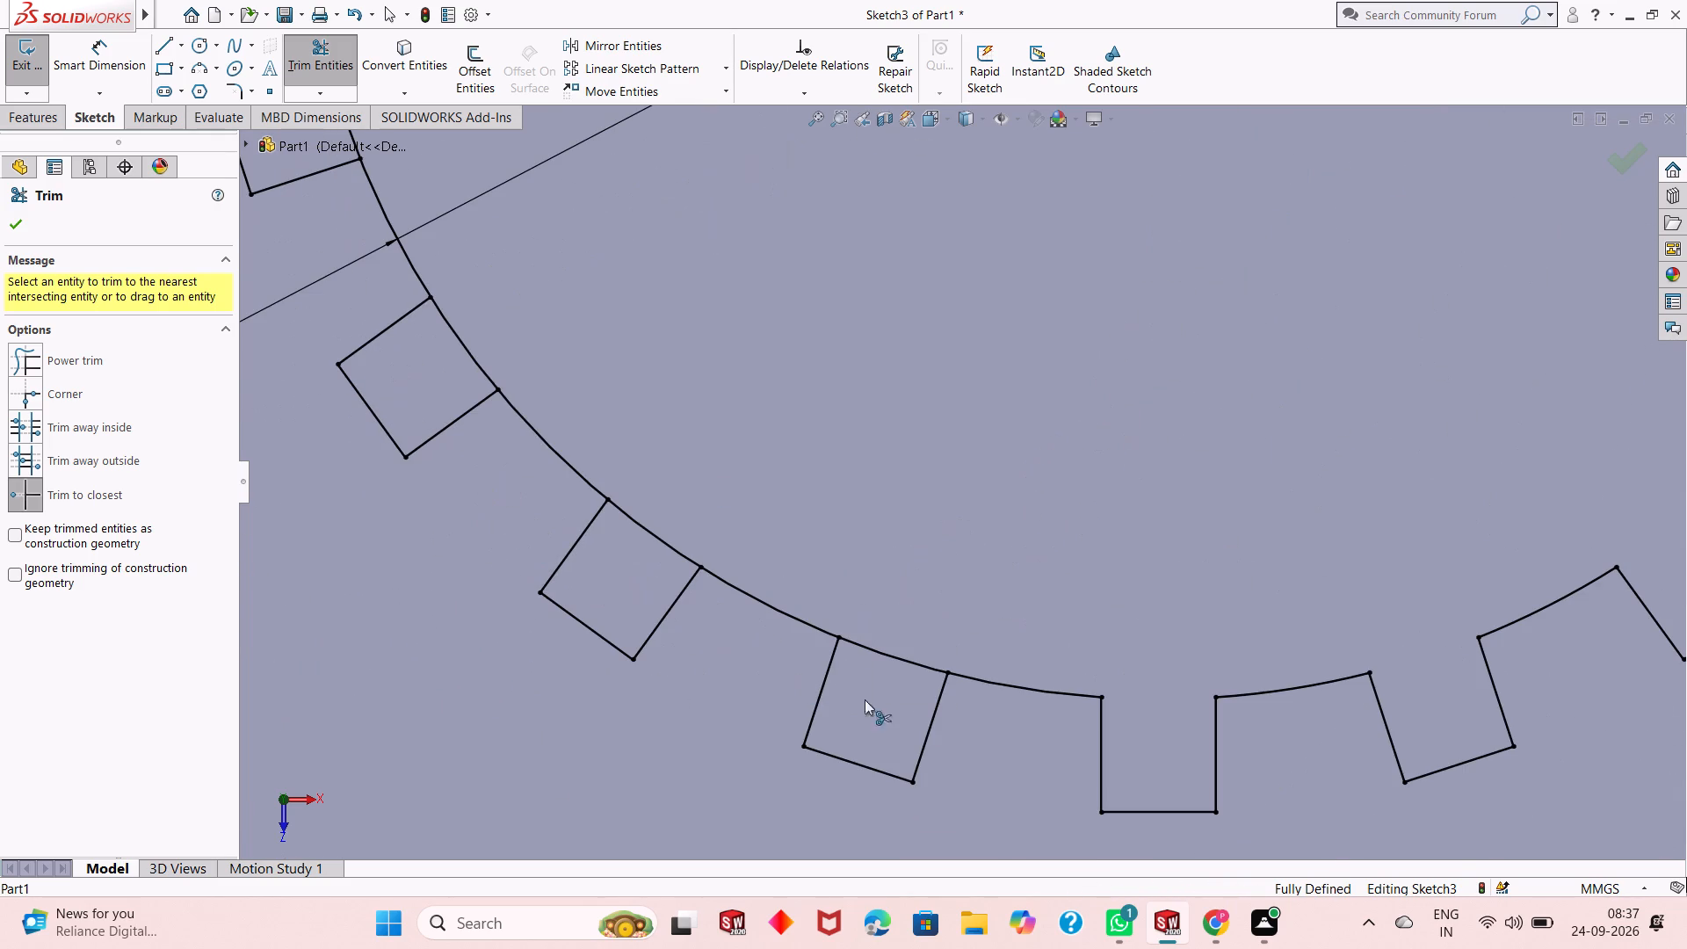
{"action": "left_click", "coordinate": [895, 656]}
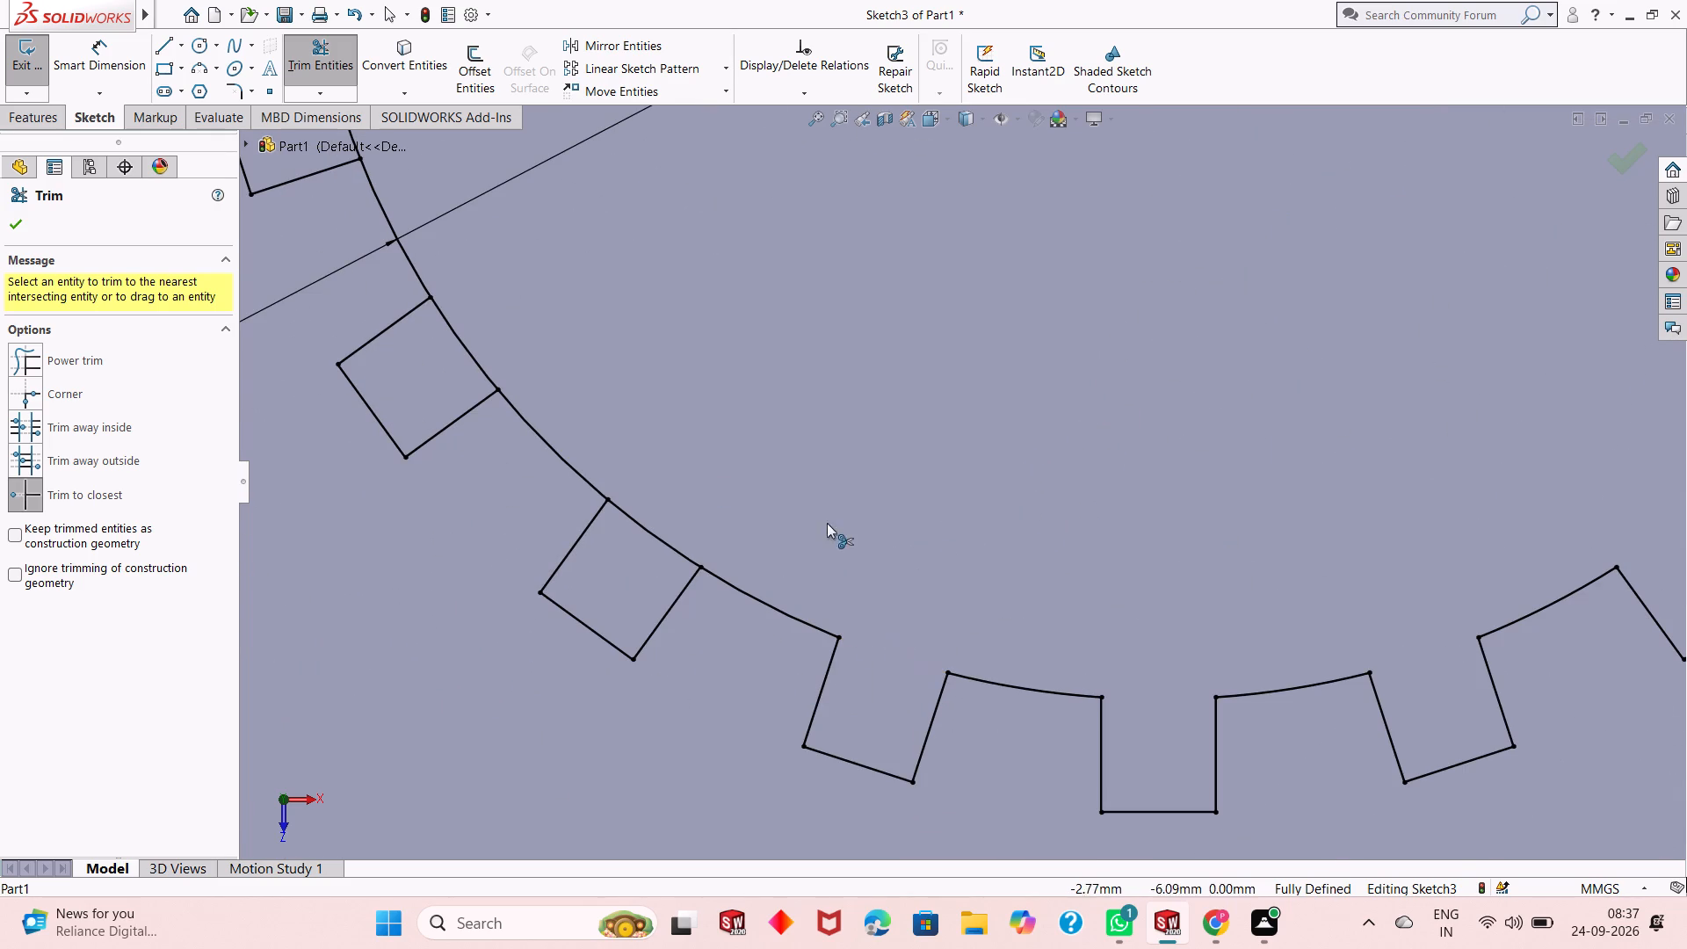
{"action": "left_click", "coordinate": [652, 532]}
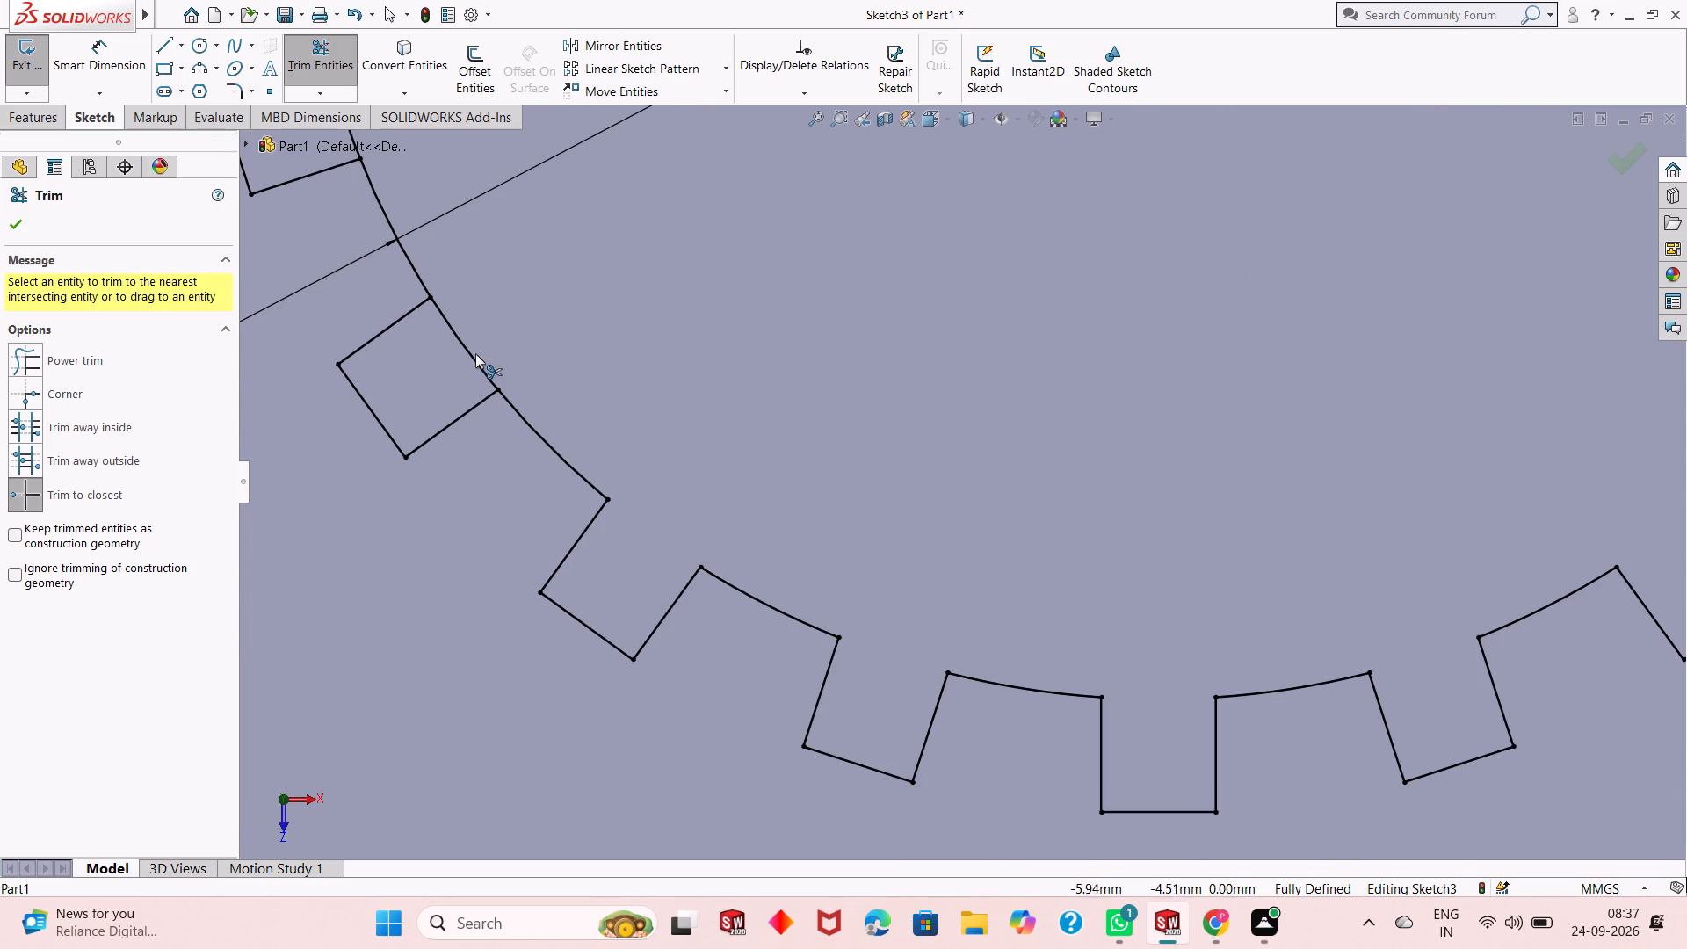
{"action": "left_click", "coordinate": [473, 353]}
Trim away the circle's arc segments inside the next four tabs clockwise, up the circle's left side.
{"action": "scroll", "coordinate": [1137, 770], "scroll_direction": "up", "scroll_amount": 8}
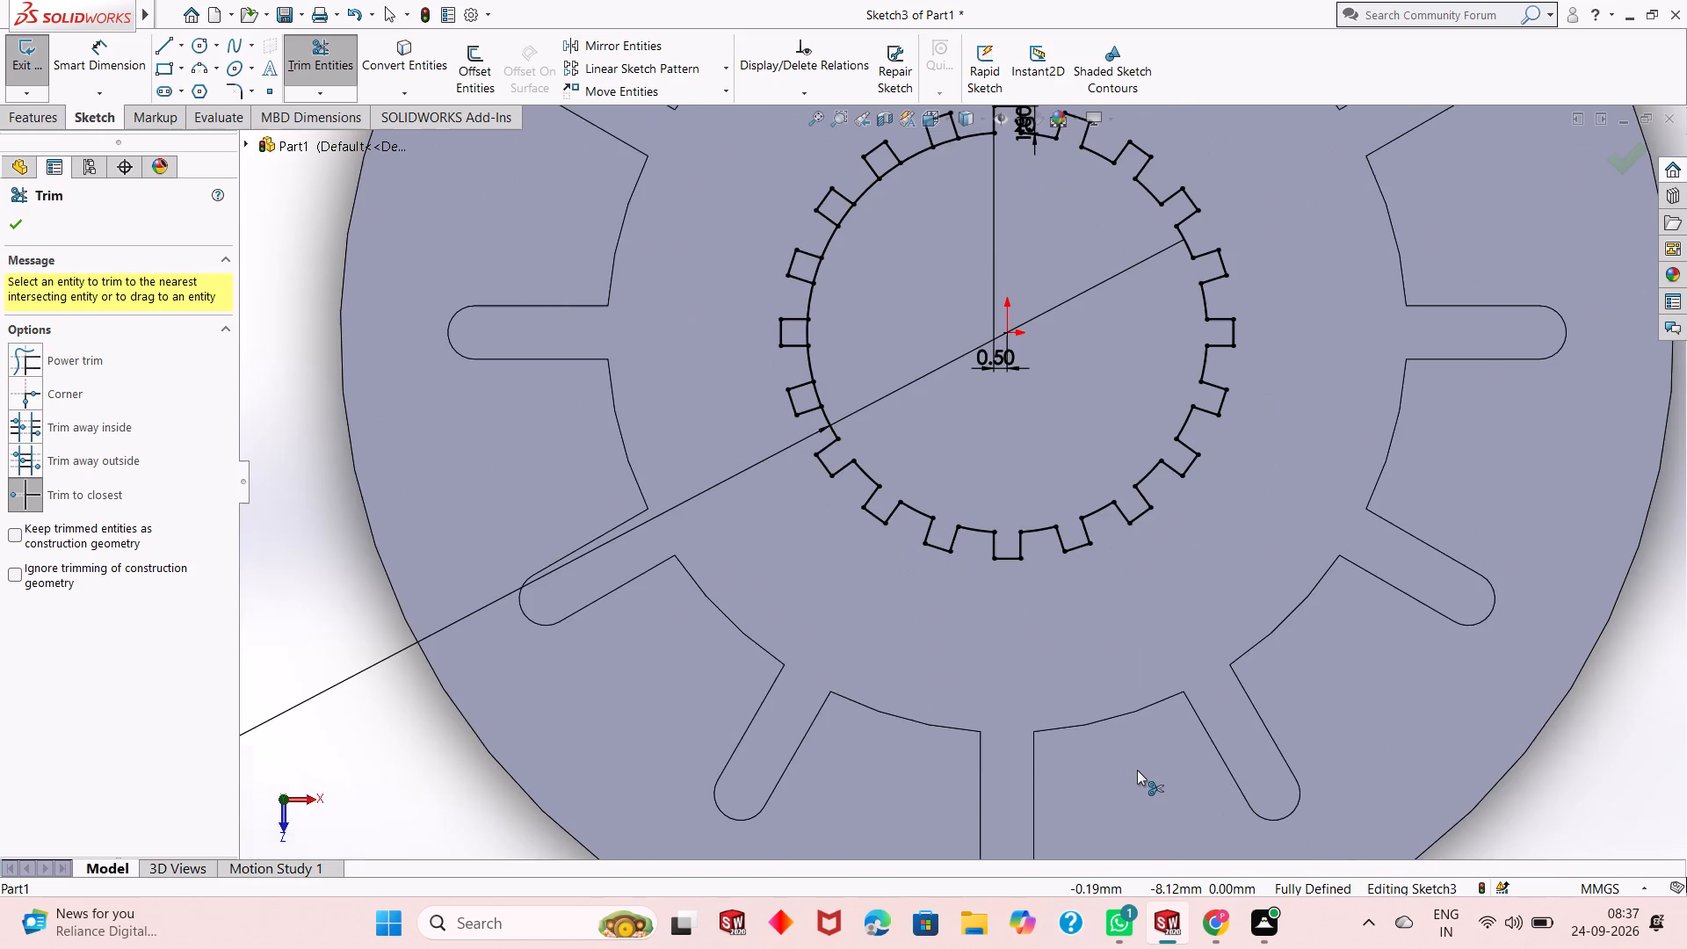
{"action": "scroll", "coordinate": [977, 233], "scroll_direction": "down", "scroll_amount": 3}
{"action": "scroll", "coordinate": [755, 413], "scroll_direction": "down", "scroll_amount": 3}
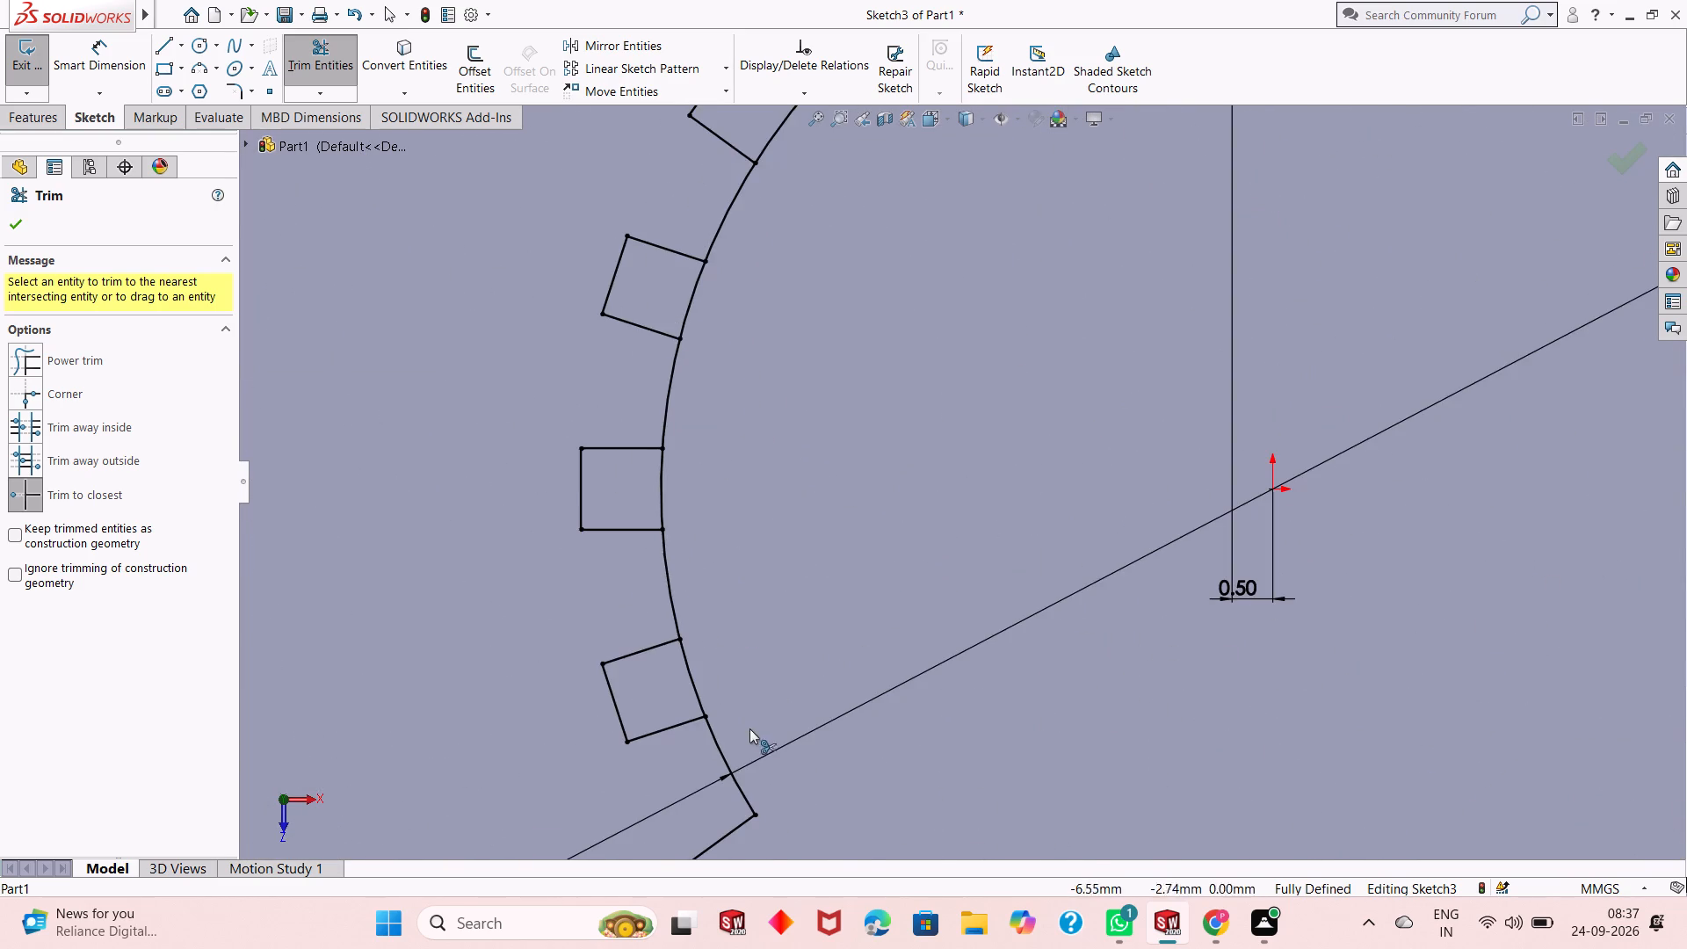
{"action": "scroll", "coordinate": [753, 733], "scroll_direction": "up", "scroll_amount": 2}
{"action": "scroll", "coordinate": [889, 741], "scroll_direction": "down", "scroll_amount": 3}
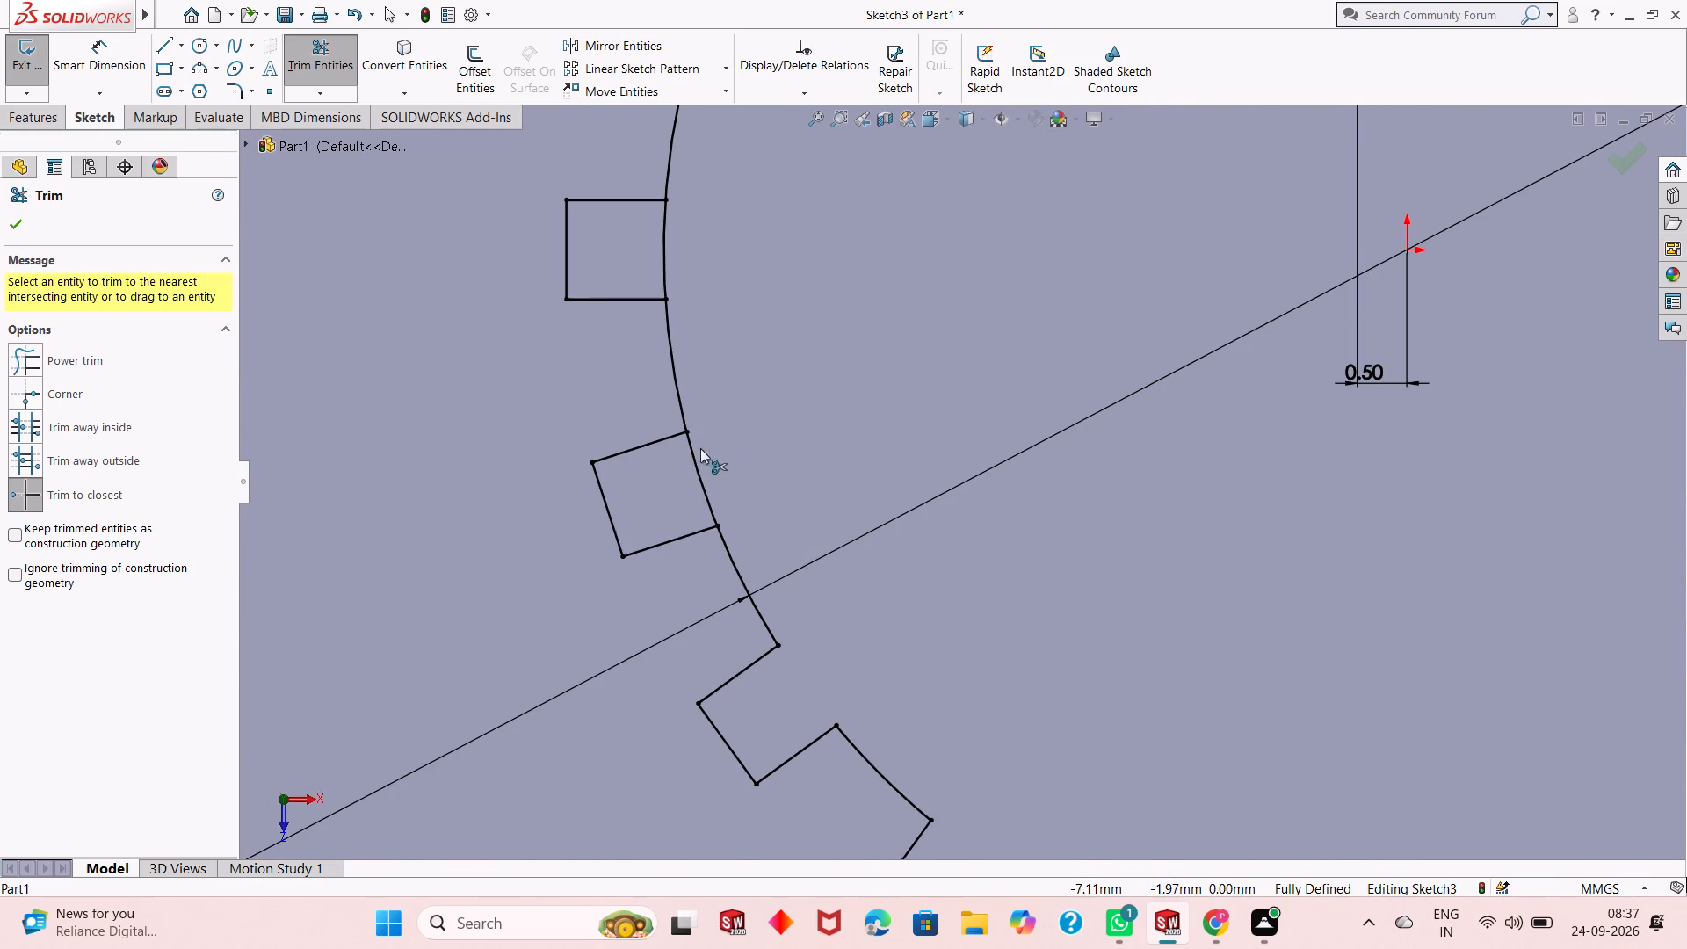
{"action": "left_click", "coordinate": [699, 467]}
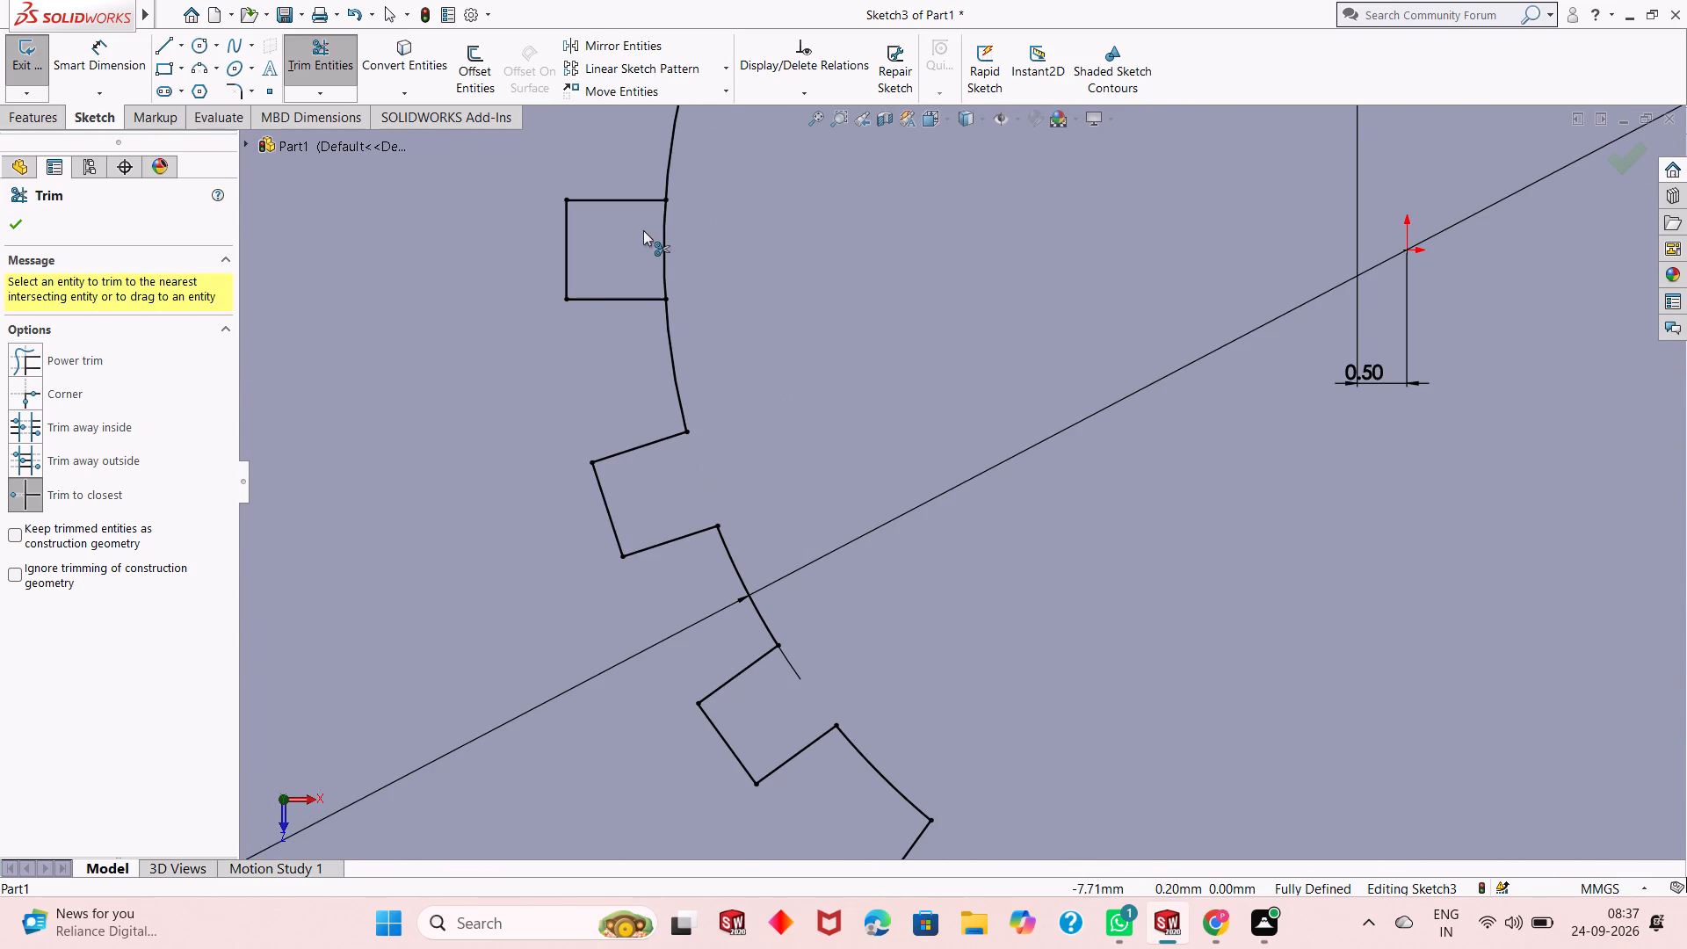
{"action": "left_click", "coordinate": [661, 216]}
{"action": "scroll", "coordinate": [944, 555], "scroll_direction": "up", "scroll_amount": 4}
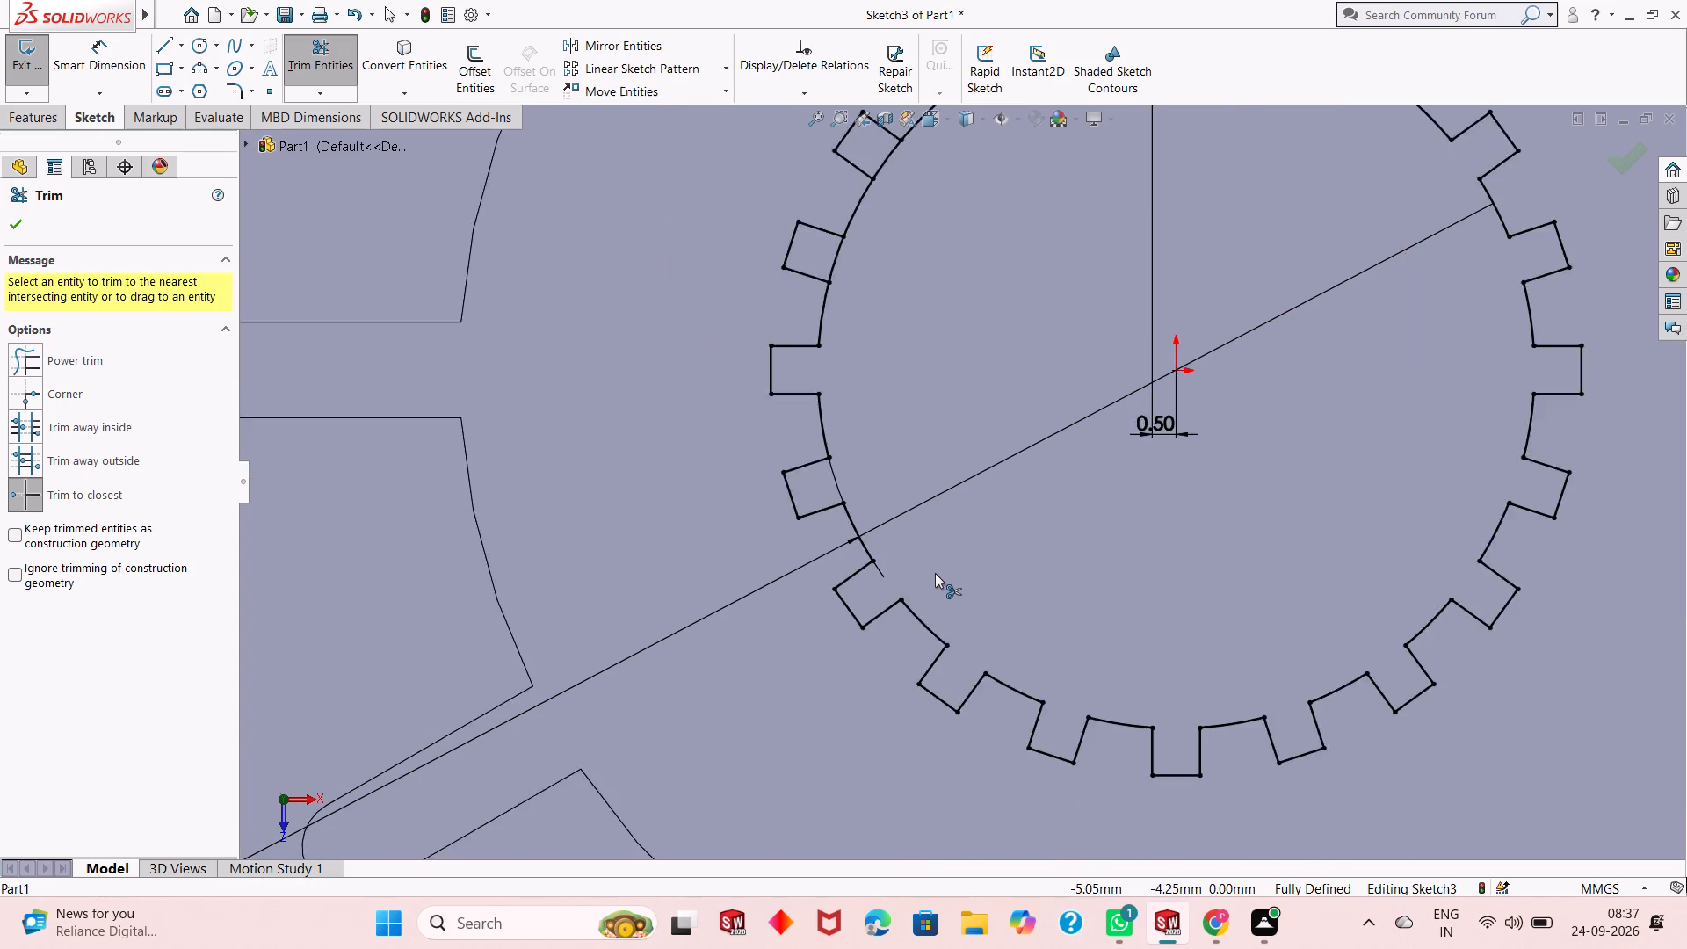
{"action": "scroll", "coordinate": [935, 573], "scroll_direction": "up", "scroll_amount": 3}
{"action": "scroll", "coordinate": [965, 244], "scroll_direction": "down", "scroll_amount": 2}
{"action": "scroll", "coordinate": [958, 331], "scroll_direction": "down", "scroll_amount": 3}
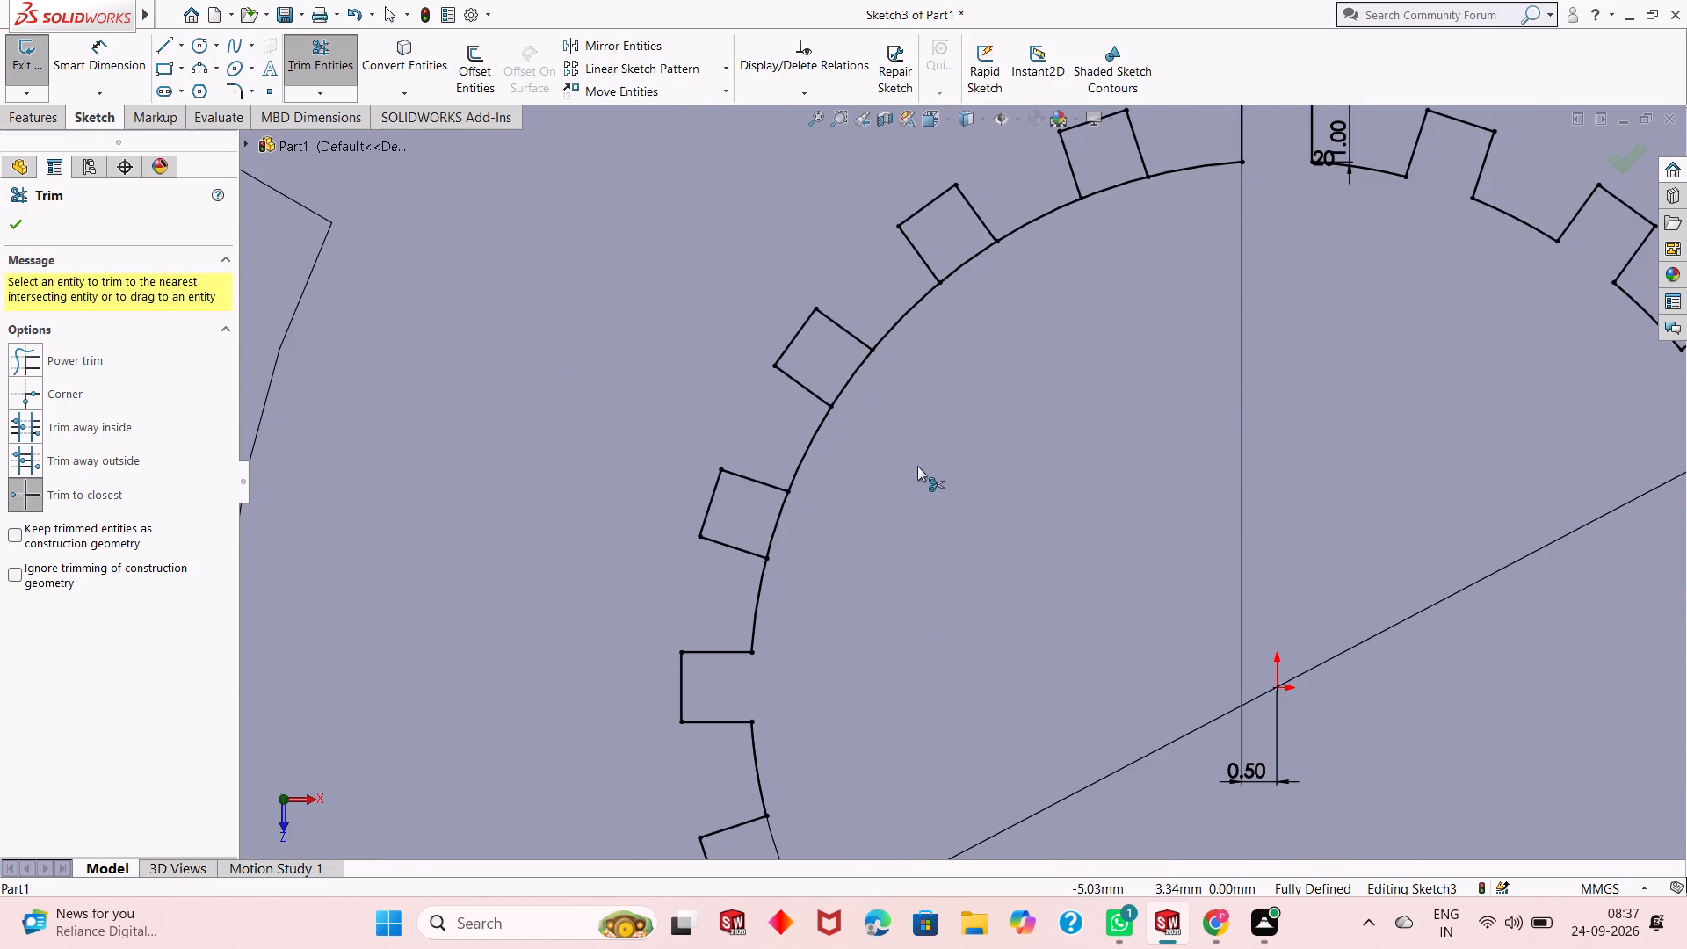
{"action": "scroll", "coordinate": [884, 538], "scroll_direction": "down", "scroll_amount": 2}
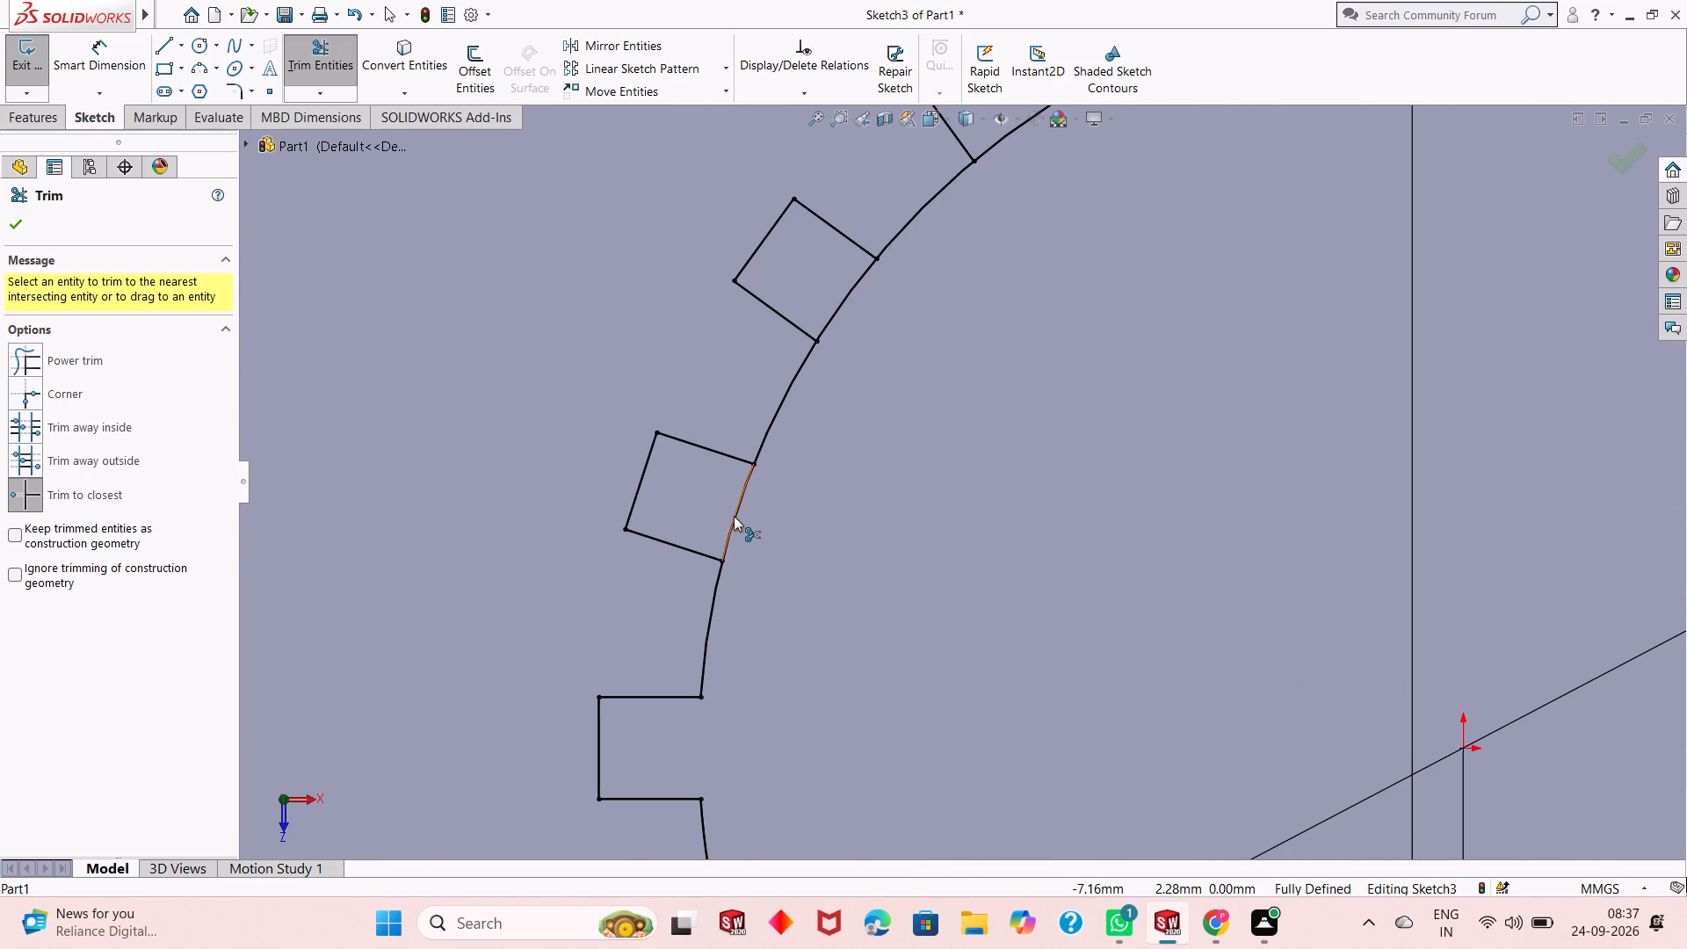
{"action": "left_click", "coordinate": [734, 516]}
{"action": "left_click", "coordinate": [843, 290]}
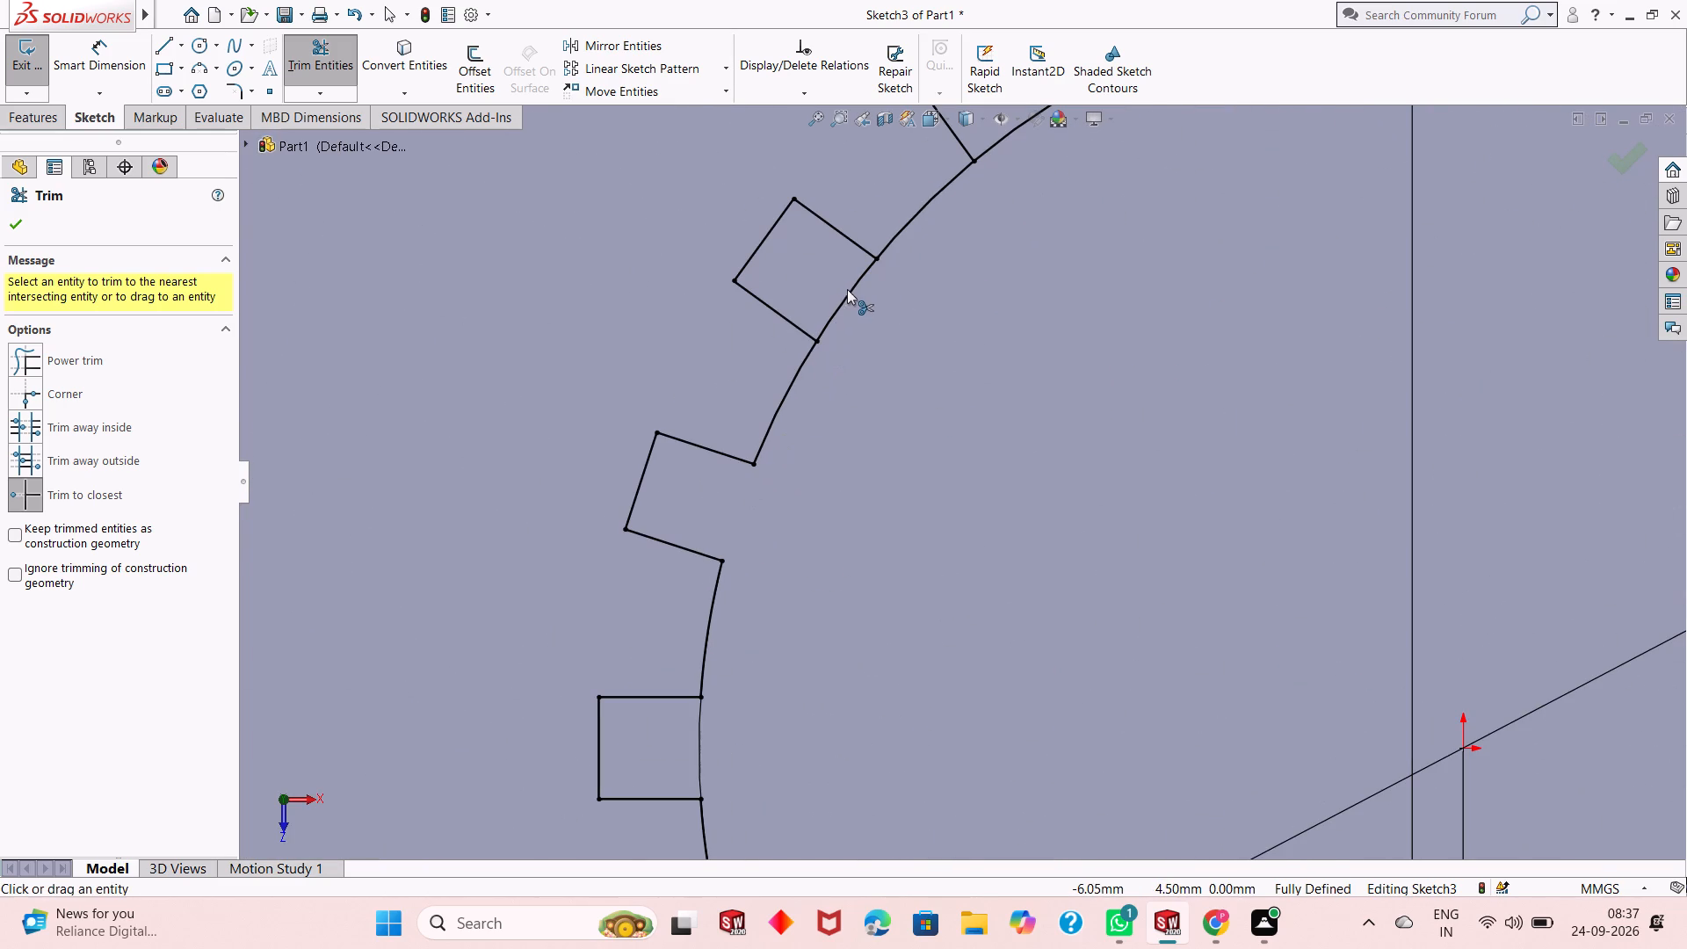
{"action": "left_click", "coordinate": [849, 294]}
Trim away the circle's arc segments inside the last two tabs before the top tab and end the Trim command.
{"action": "scroll", "coordinate": [771, 551], "scroll_direction": "up", "scroll_amount": 3}
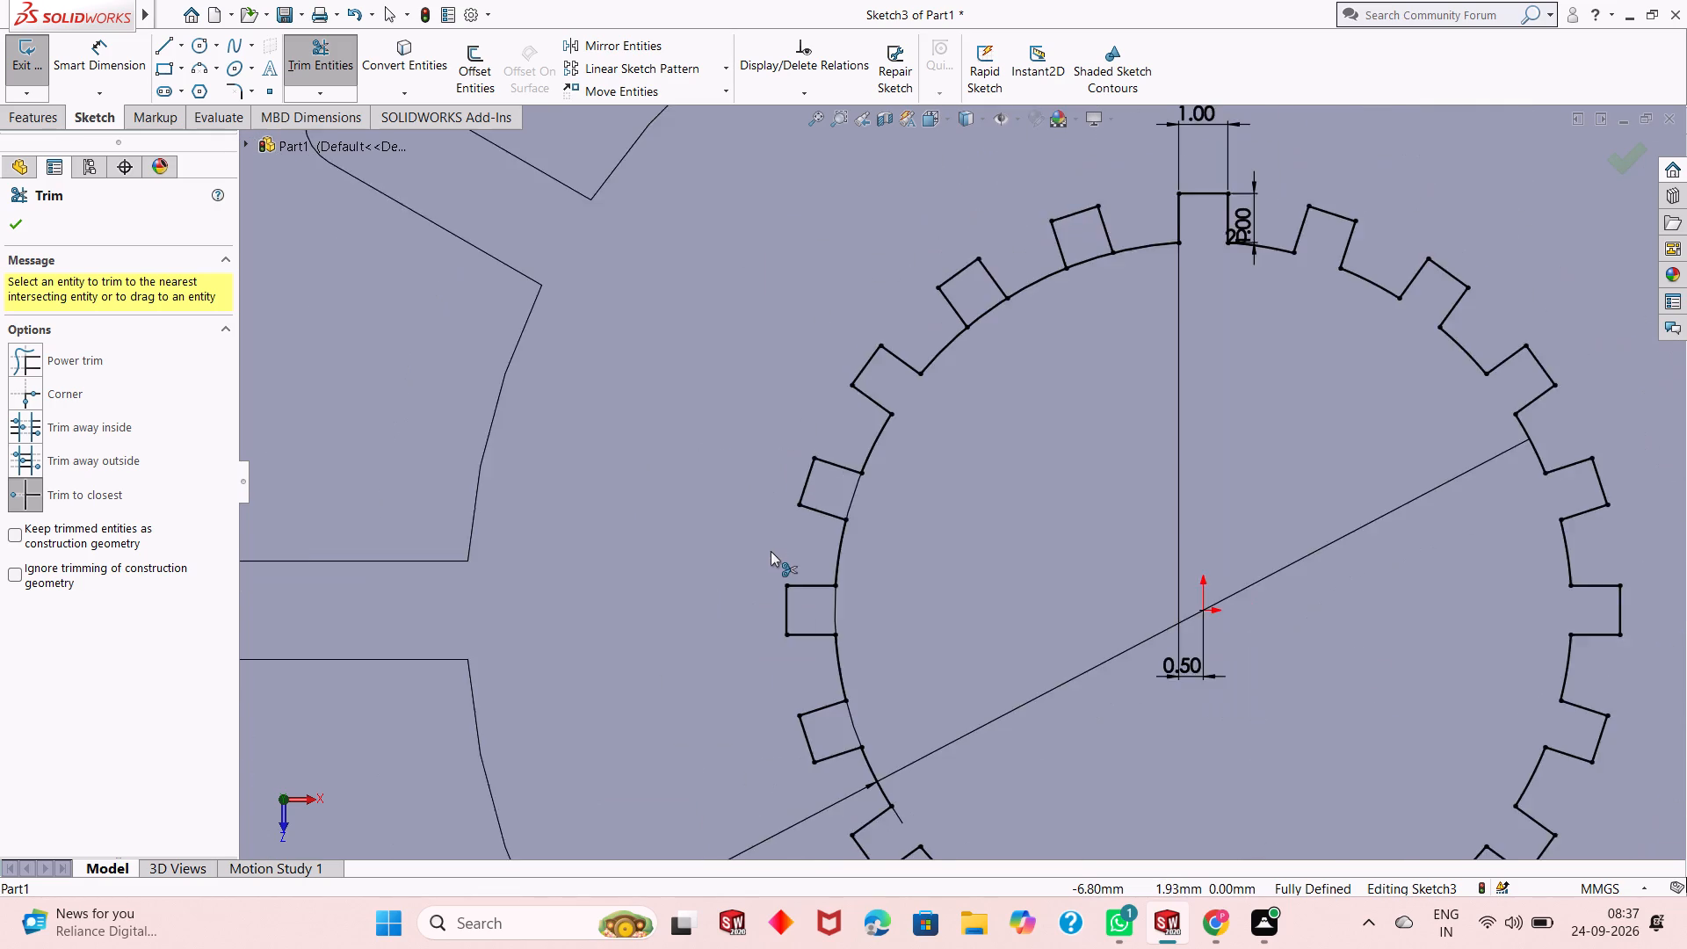
{"action": "scroll", "coordinate": [771, 551], "scroll_direction": "up", "scroll_amount": 2}
{"action": "scroll", "coordinate": [1089, 273], "scroll_direction": "down", "scroll_amount": 4}
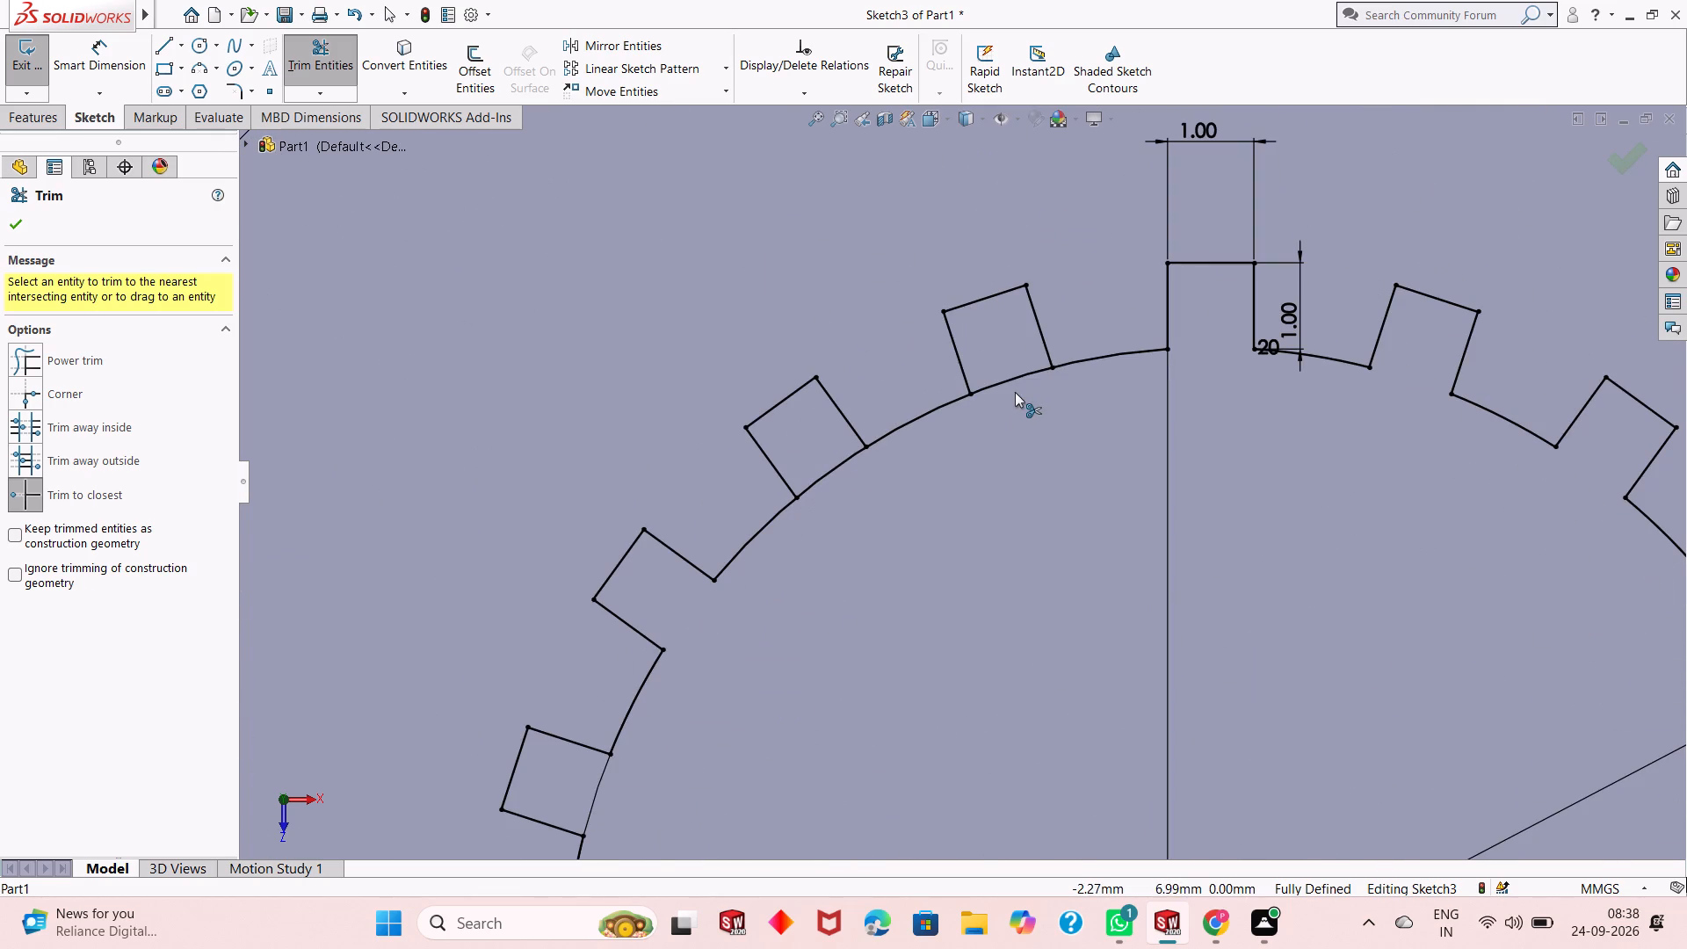
{"action": "left_click", "coordinate": [1010, 379]}
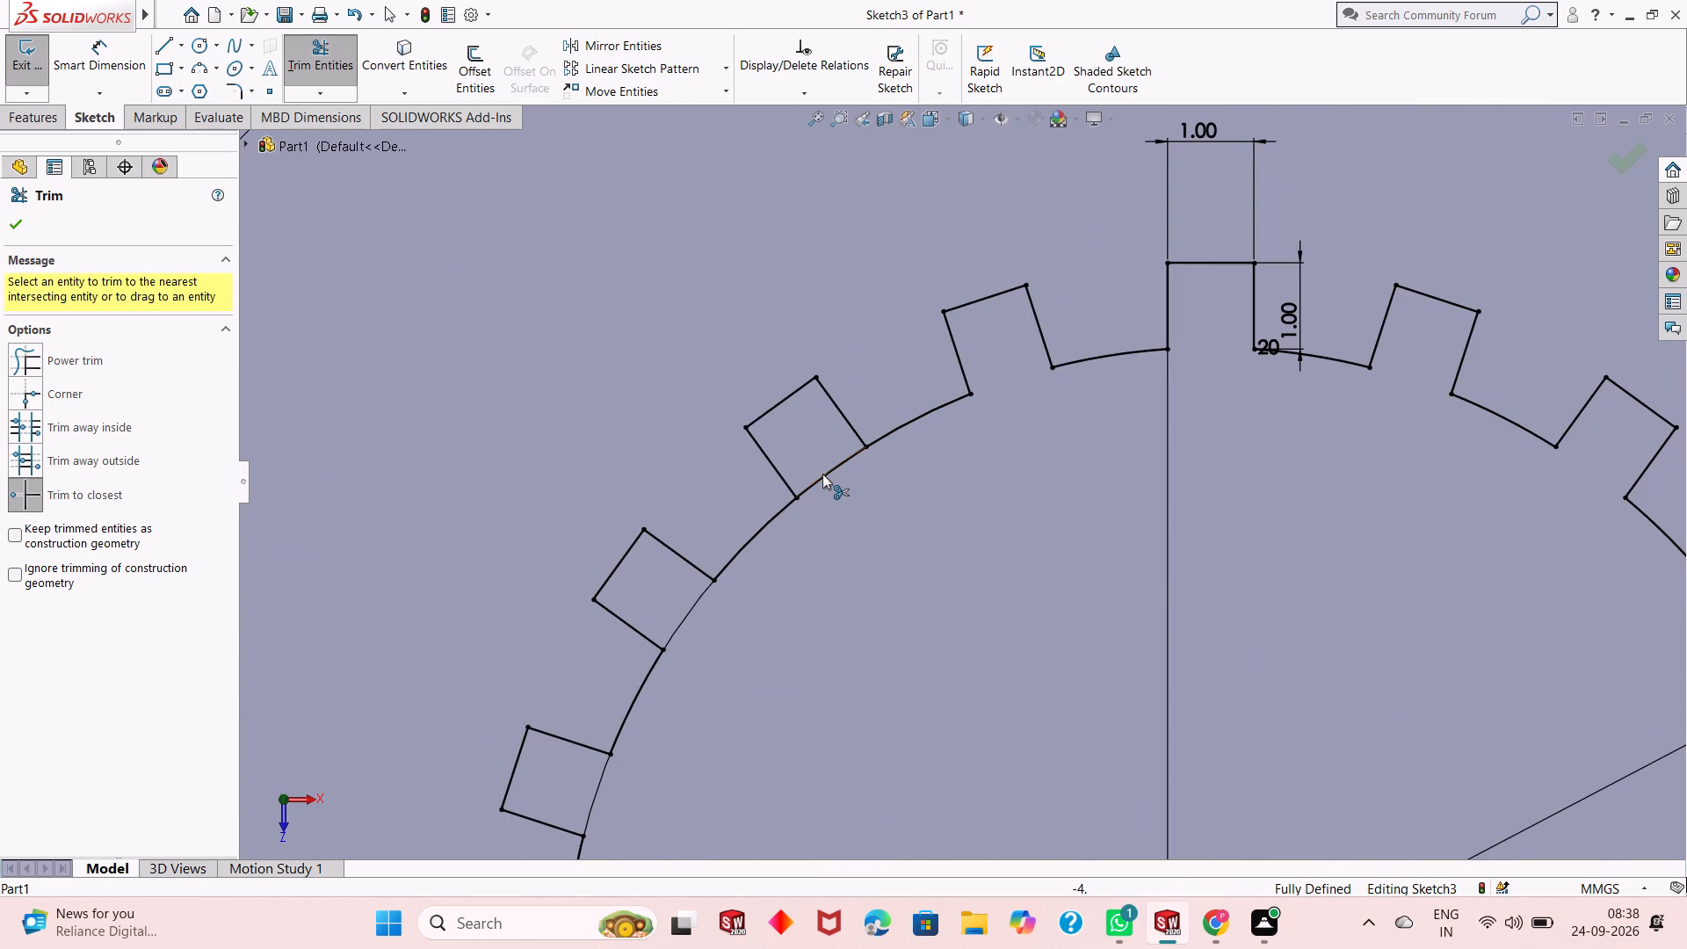
{"action": "left_click", "coordinate": [822, 474]}
{"action": "scroll", "coordinate": [843, 551], "scroll_direction": "up", "scroll_amount": 6}
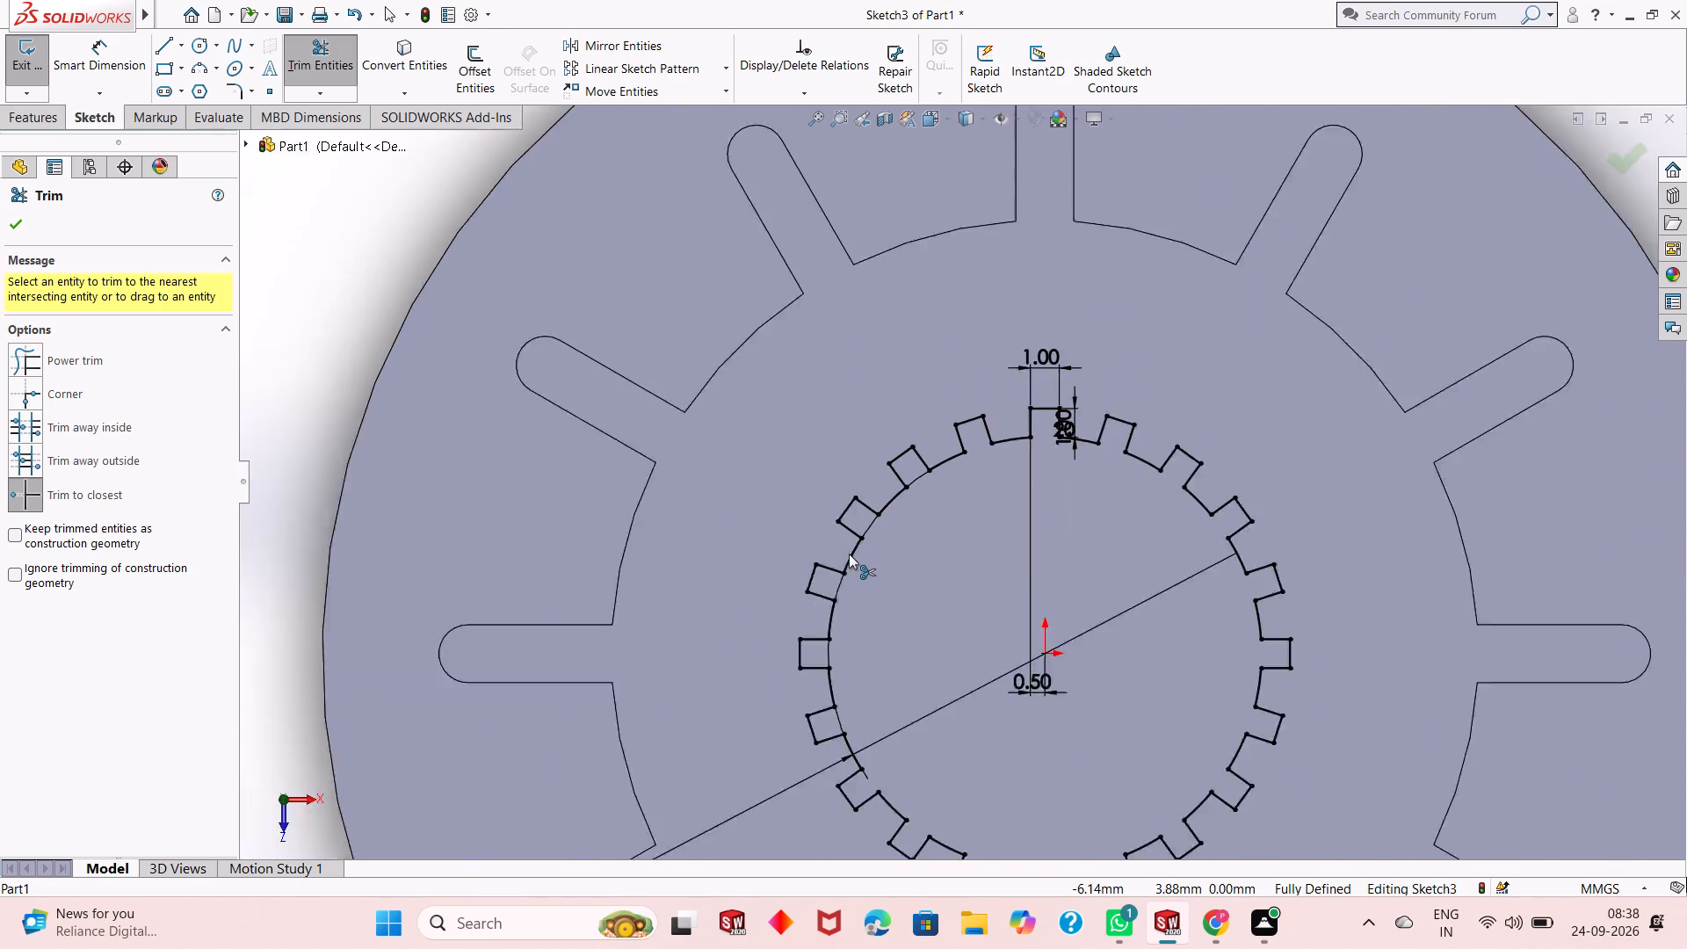
{"action": "scroll", "coordinate": [849, 554], "scroll_direction": "up", "scroll_amount": 3}
{"action": "scroll", "coordinate": [1003, 651], "scroll_direction": "down", "scroll_amount": 4}
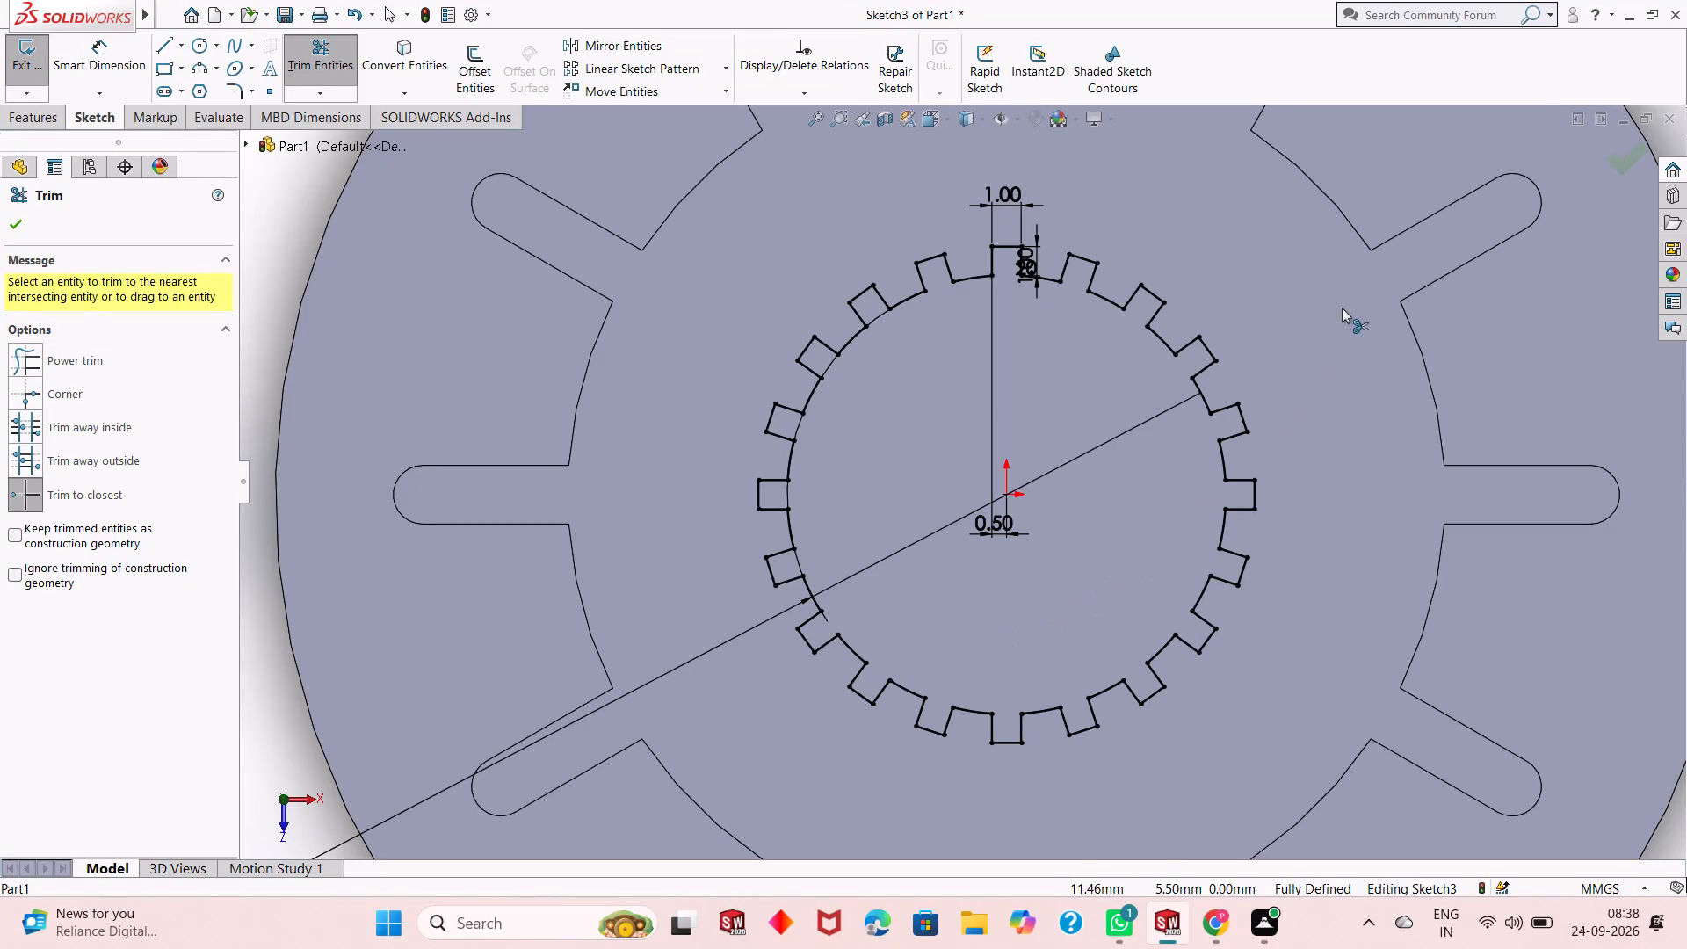
{"action": "right_click", "coordinate": [1337, 262]}
{"action": "left_click", "coordinate": [1364, 310]}
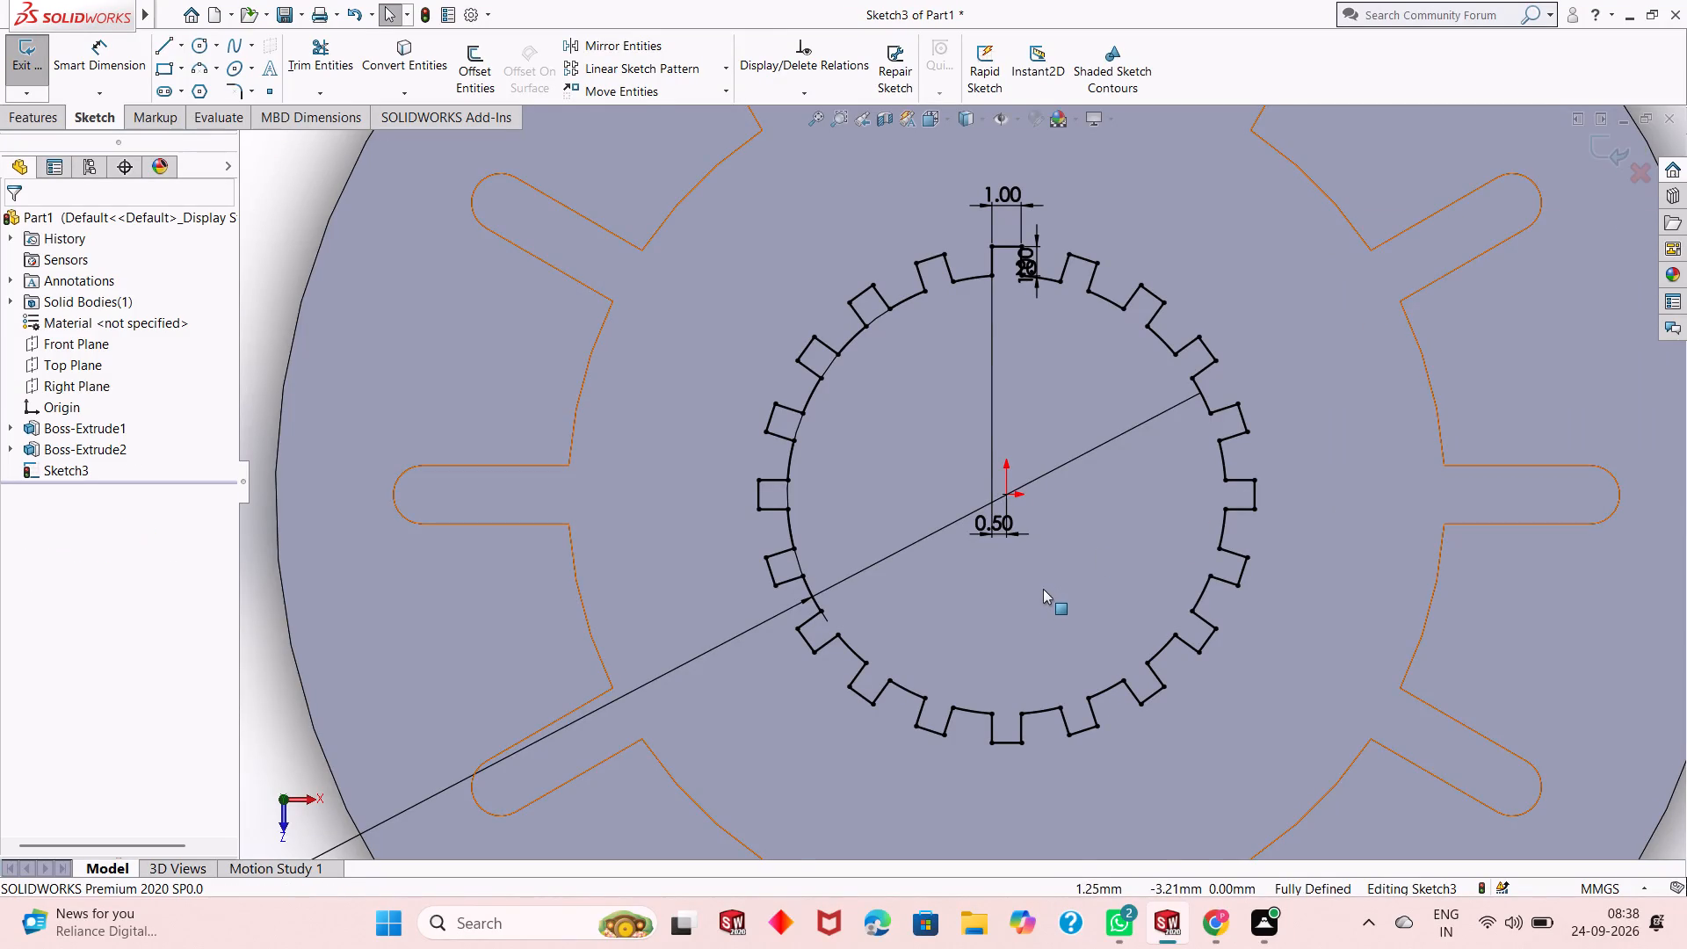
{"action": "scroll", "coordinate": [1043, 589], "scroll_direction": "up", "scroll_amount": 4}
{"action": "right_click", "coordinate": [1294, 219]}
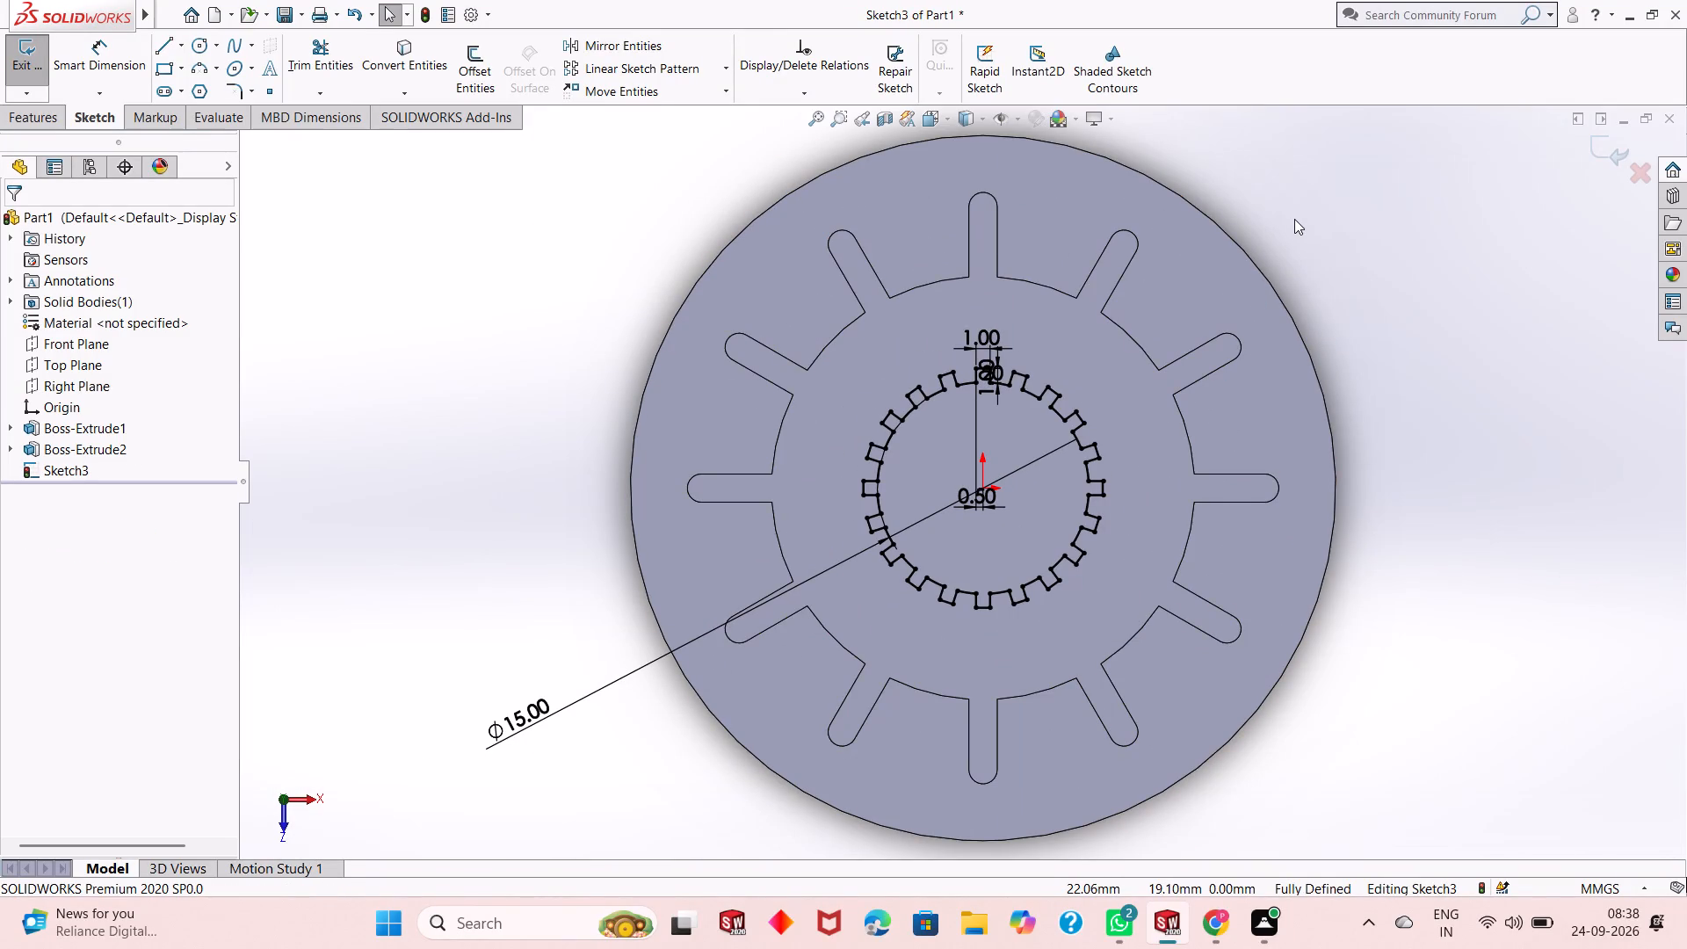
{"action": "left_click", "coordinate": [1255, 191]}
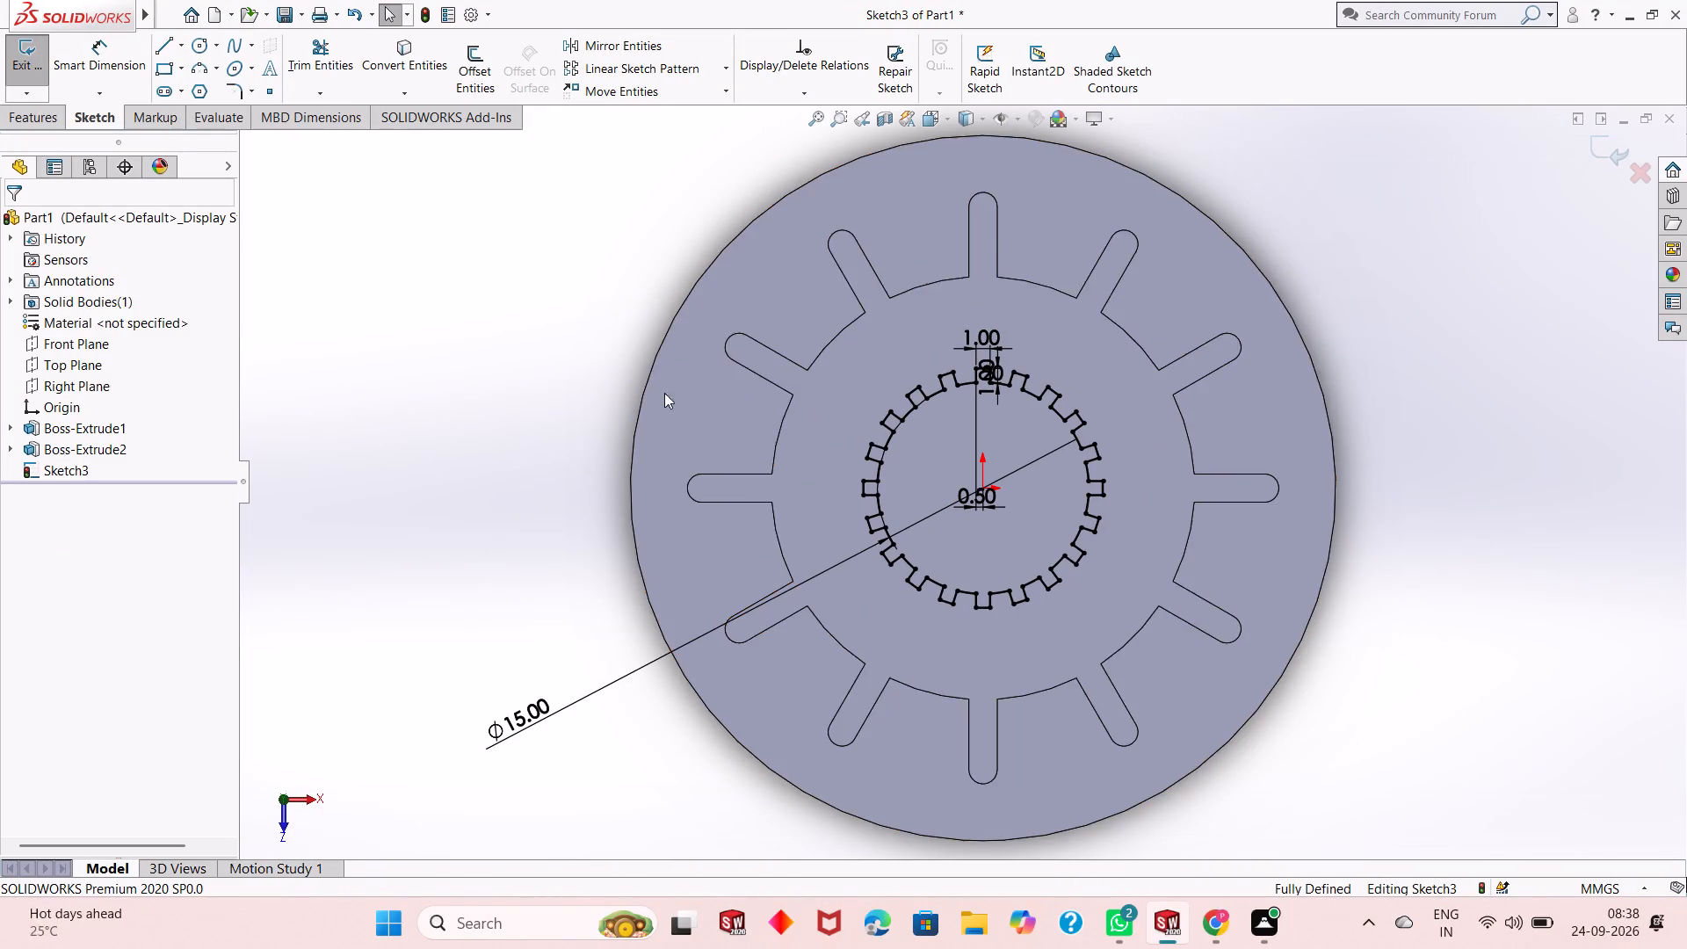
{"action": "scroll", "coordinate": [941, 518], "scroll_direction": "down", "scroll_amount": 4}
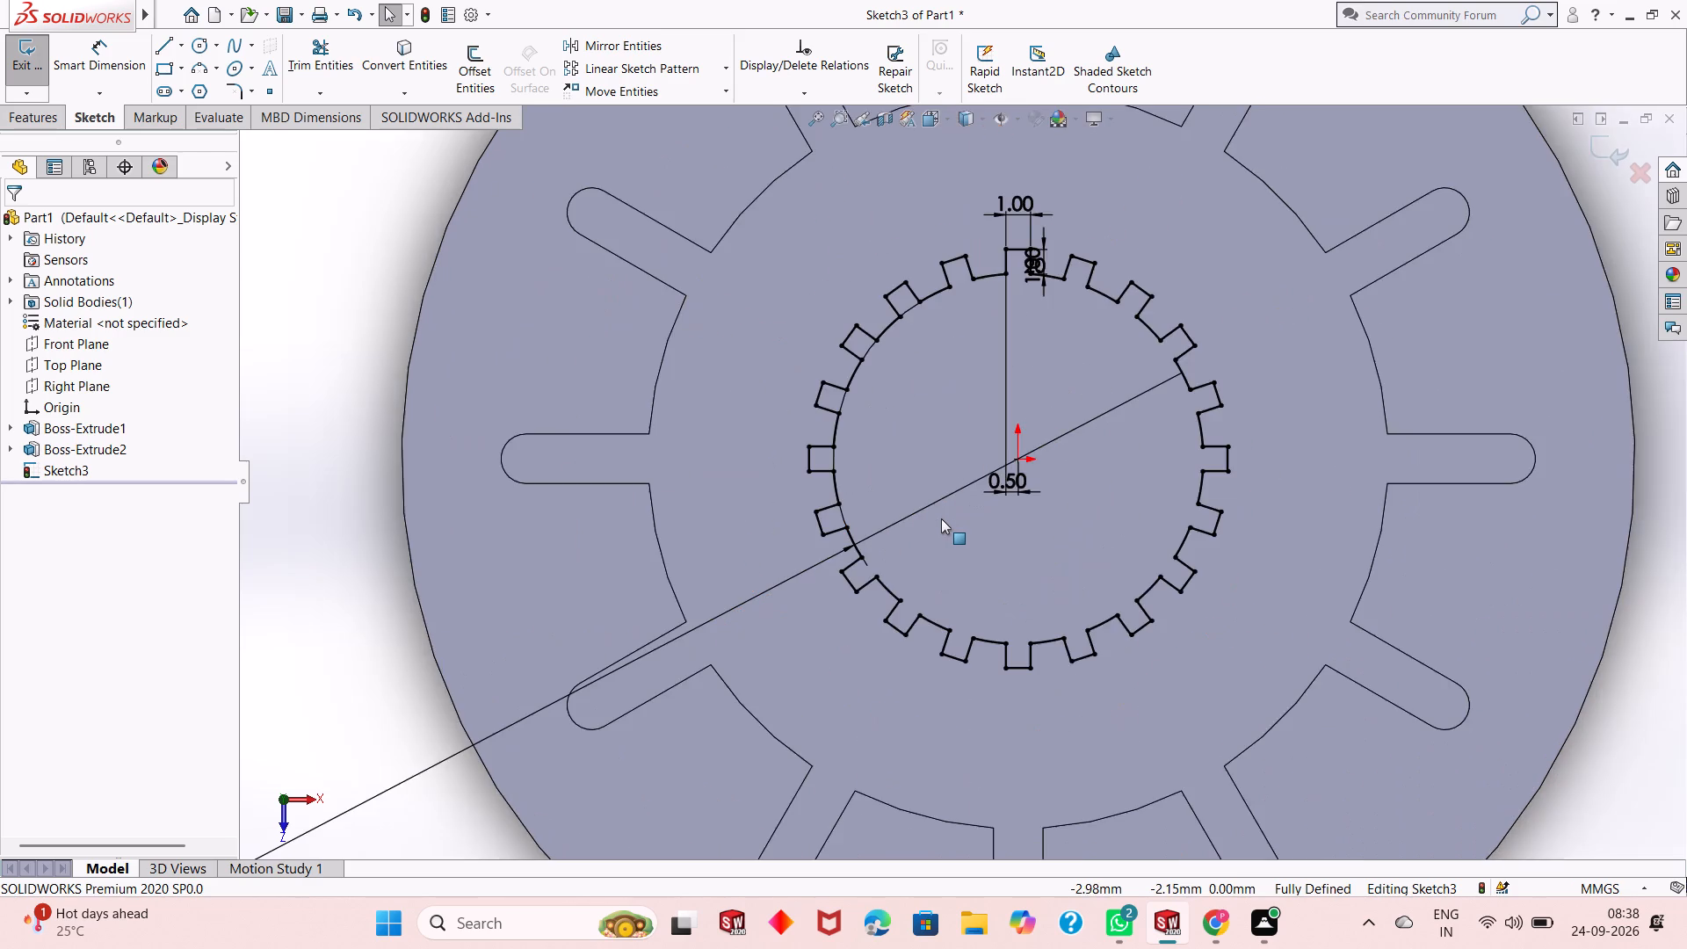
Extrude the toothed profile as a boss 25 mm blind up from the hub's top face, merged with the body.
{"action": "scroll", "coordinate": [941, 518], "scroll_direction": "down", "scroll_amount": 2}
{"action": "scroll", "coordinate": [941, 518], "scroll_direction": "up", "scroll_amount": 2}
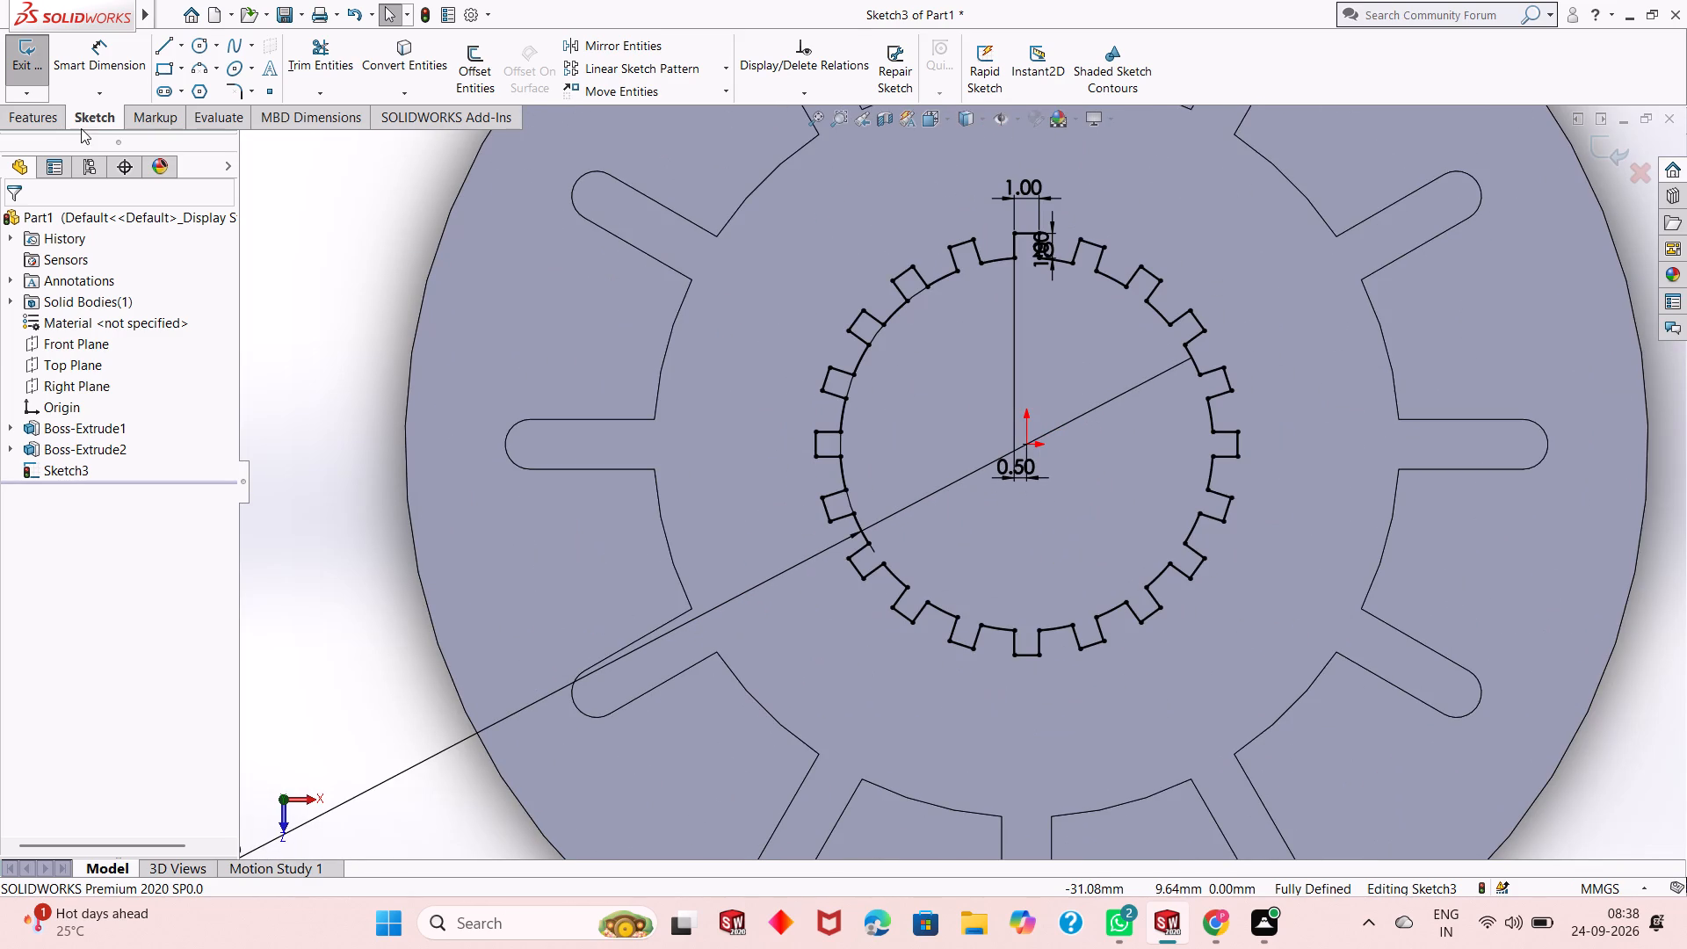
{"action": "left_click", "coordinate": [55, 124]}
{"action": "left_click", "coordinate": [51, 82]}
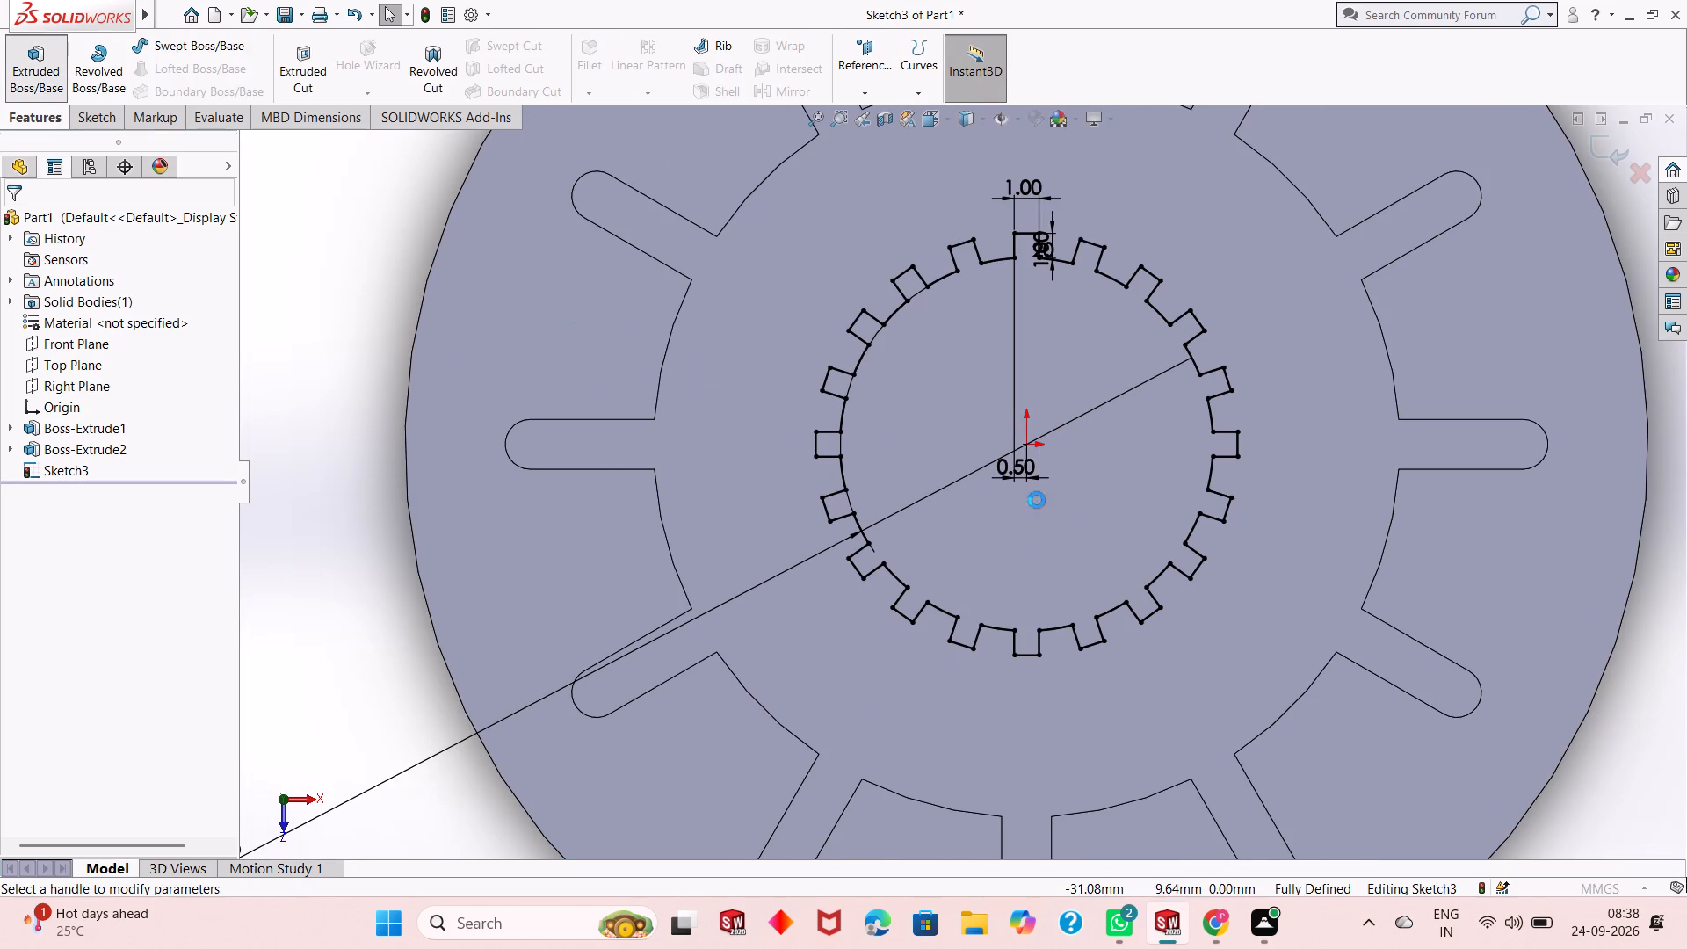
{"action": "middle_click_drag", "start_coordinate": [1100, 601], "coordinate": [1134, 408]}
{"action": "scroll", "coordinate": [1133, 400], "scroll_direction": "up", "scroll_amount": 1}
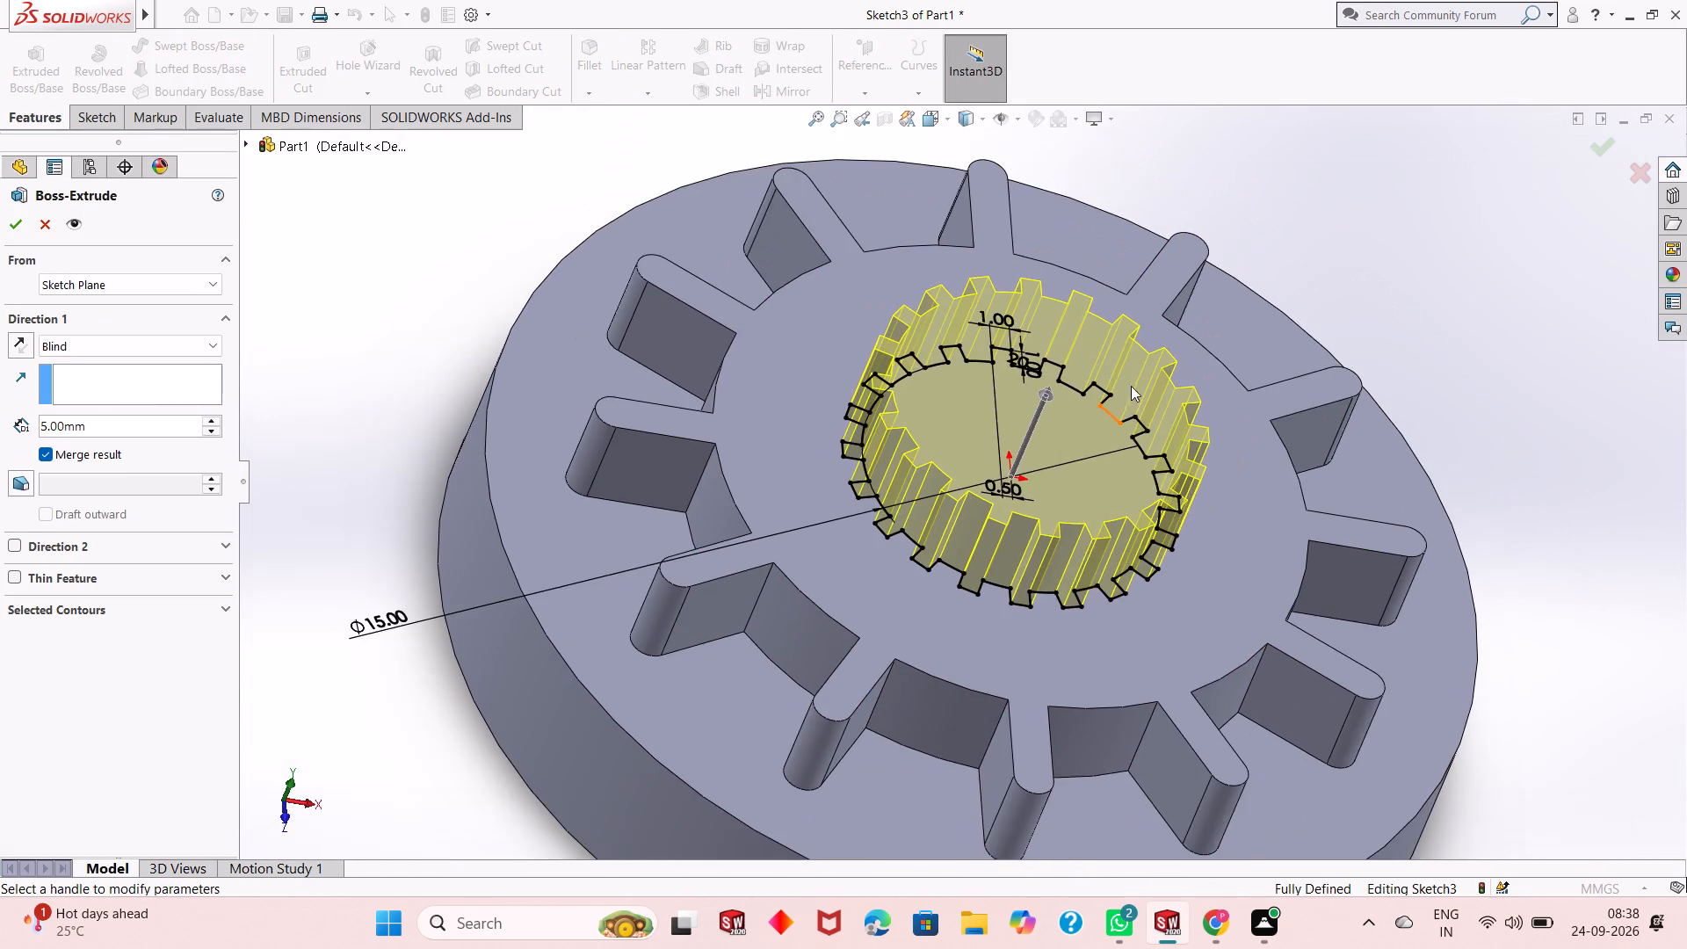
{"action": "scroll", "coordinate": [1104, 341], "scroll_direction": "down", "scroll_amount": 1}
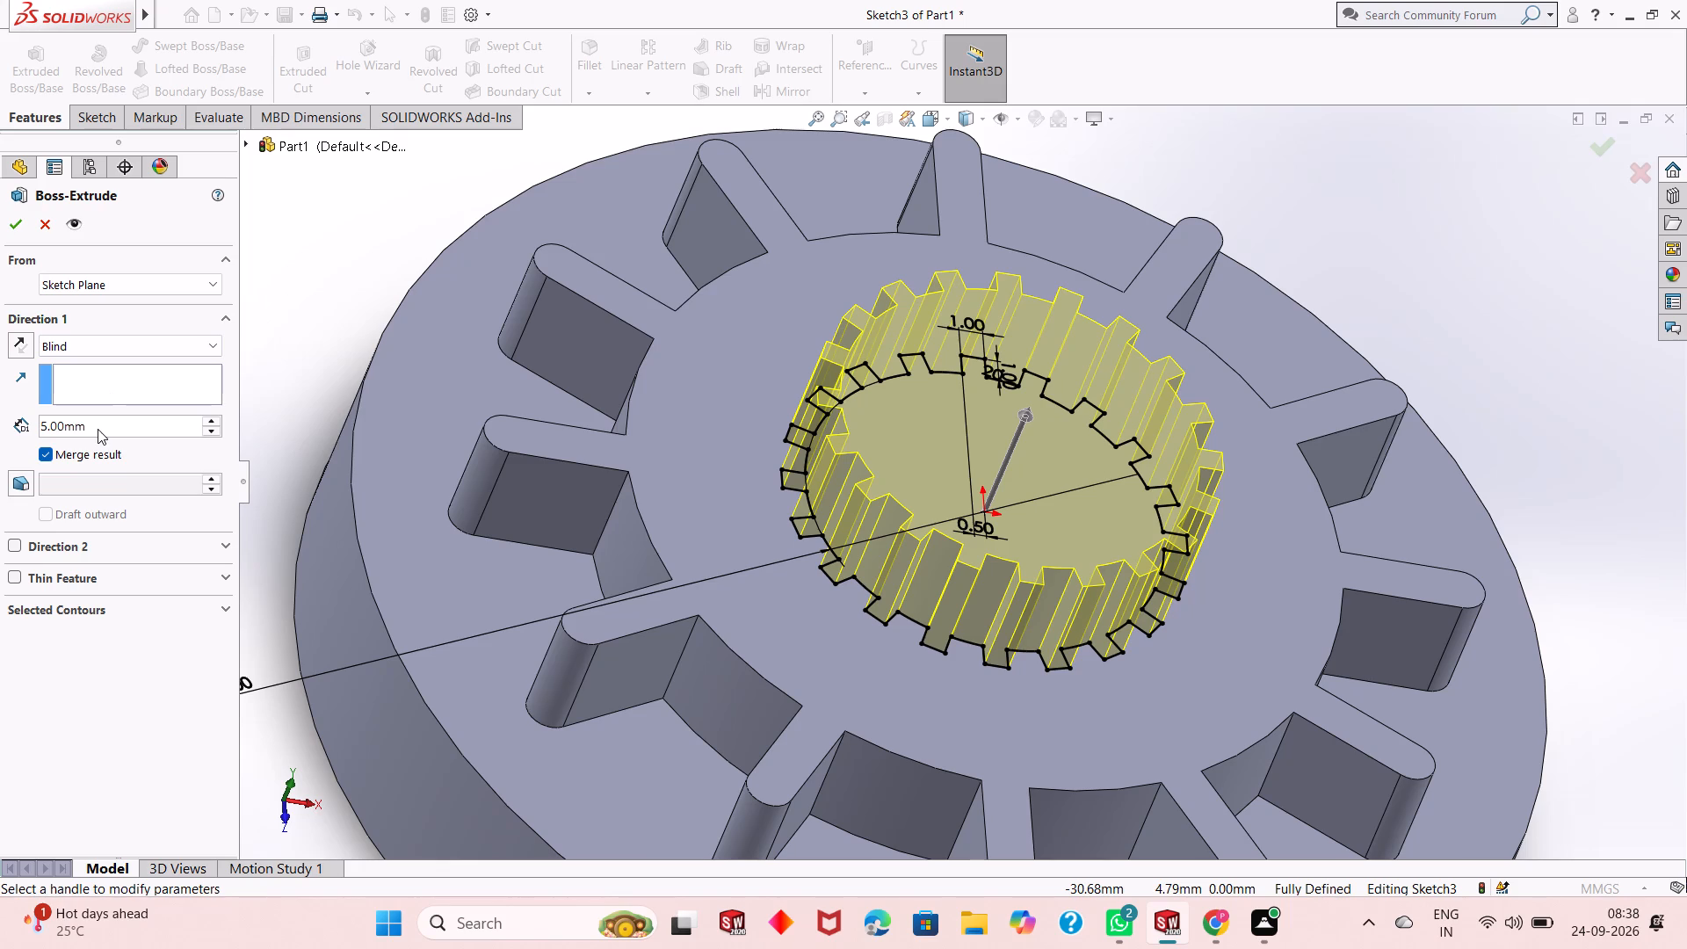
{"action": "double_click", "coordinate": [98, 429]}
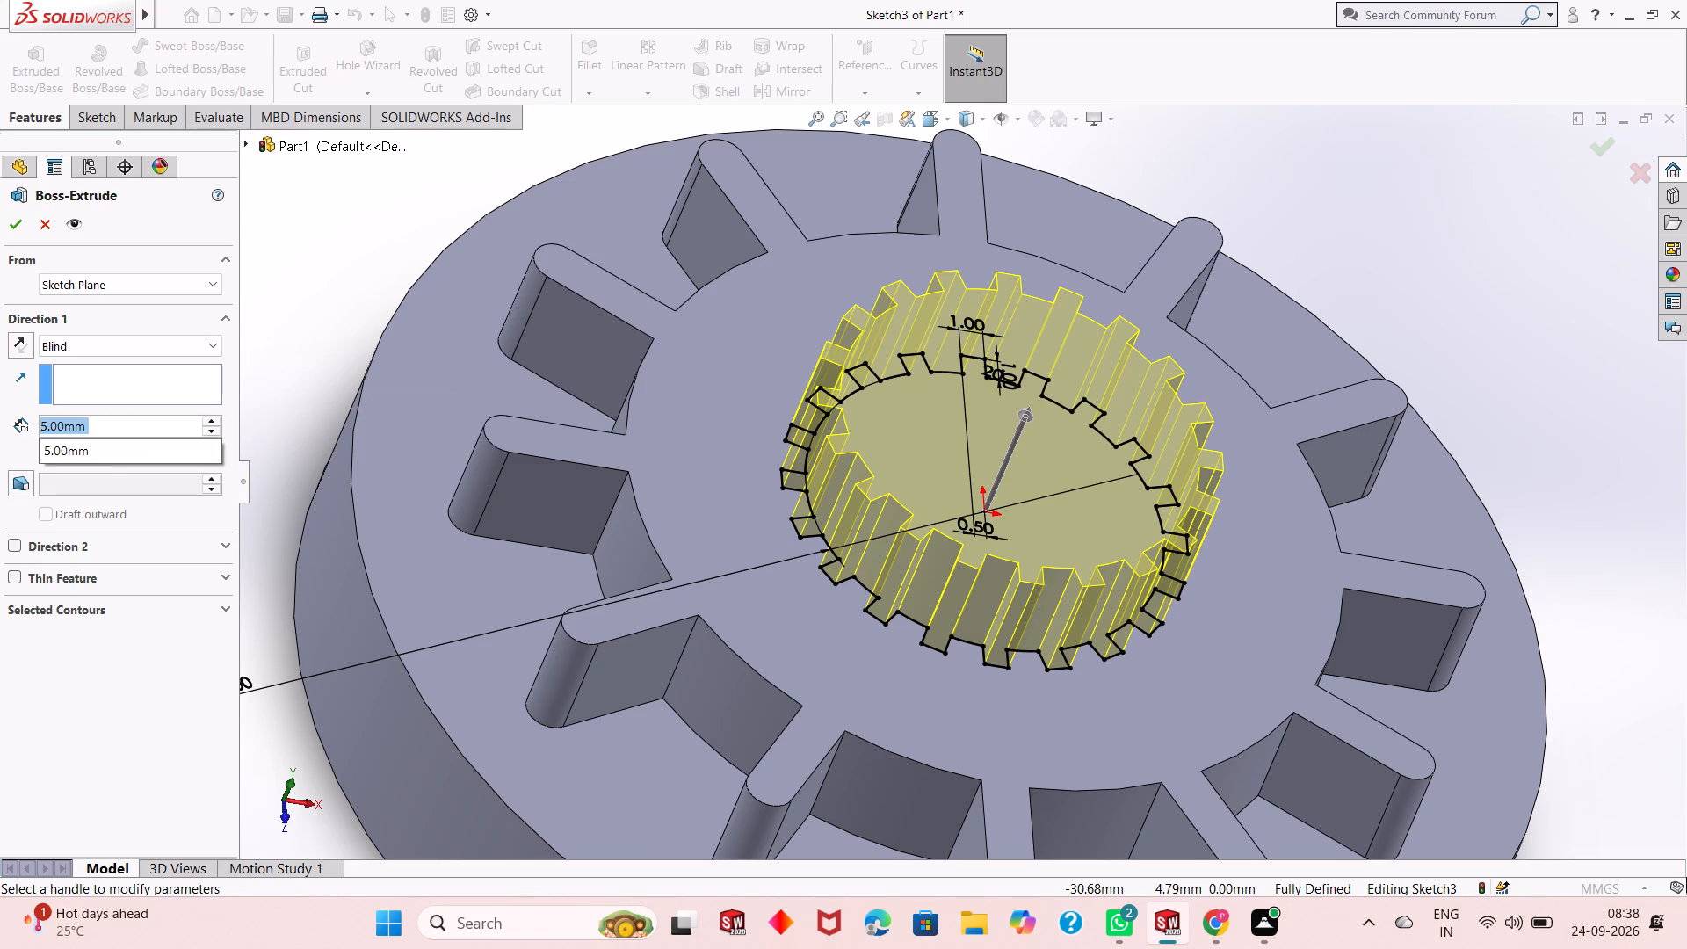
{"action": "type", "text": "25"}
{"action": "key", "text": "Return"}
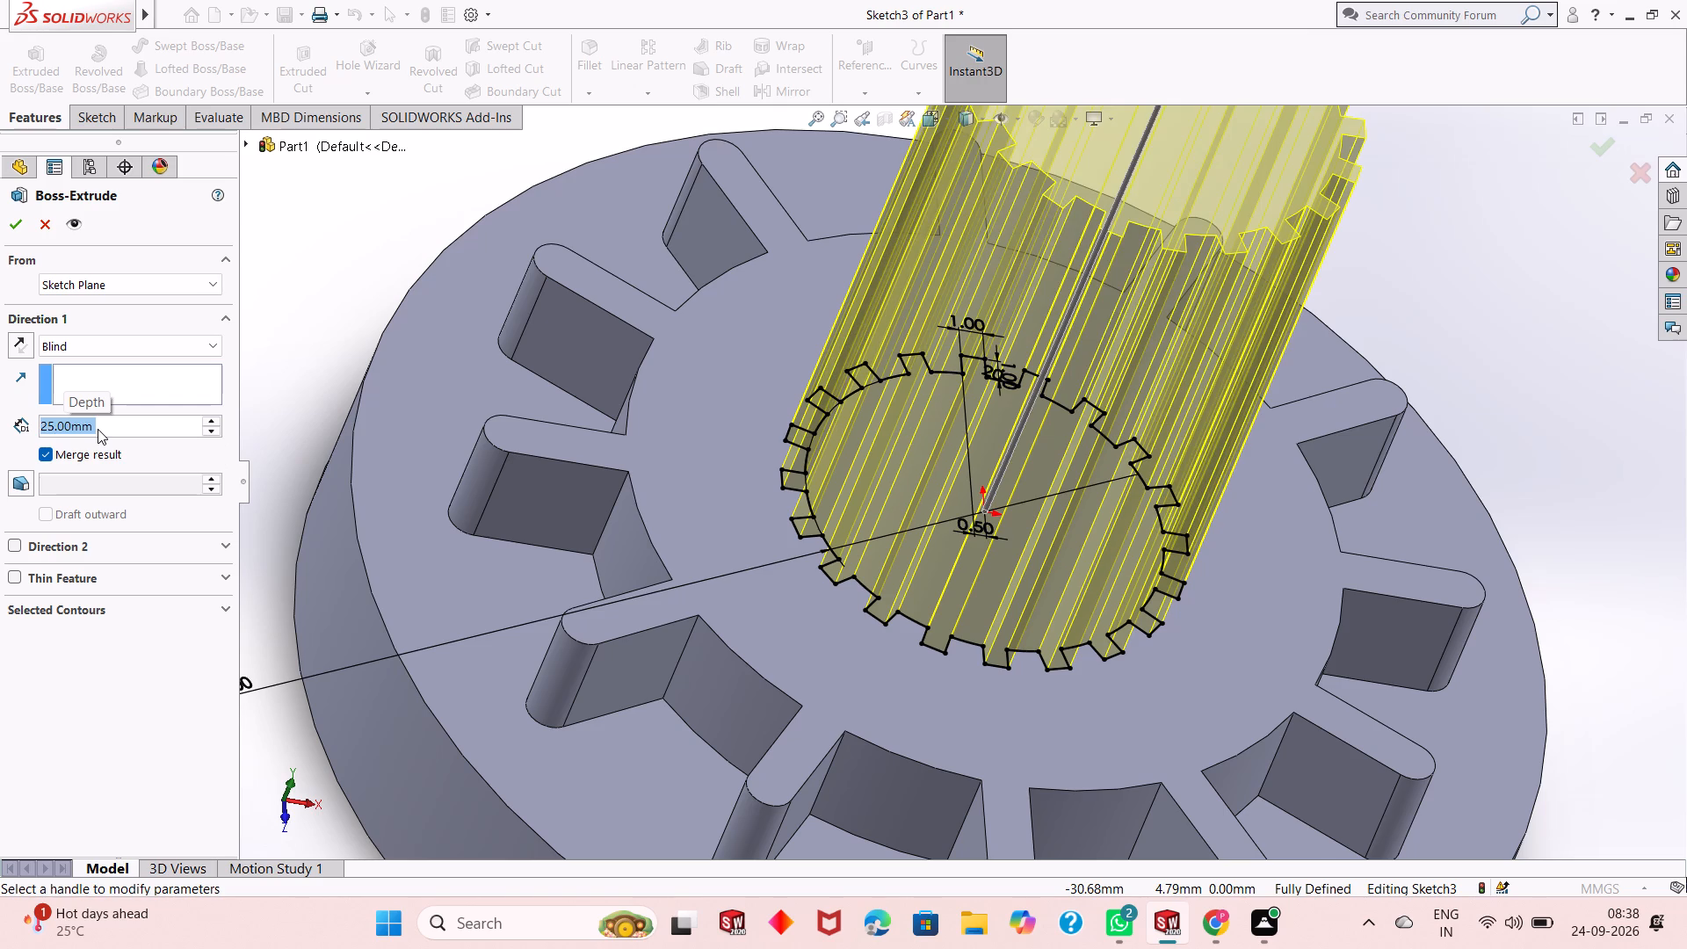
{"action": "scroll", "coordinate": [723, 459], "scroll_direction": "up", "scroll_amount": 1}
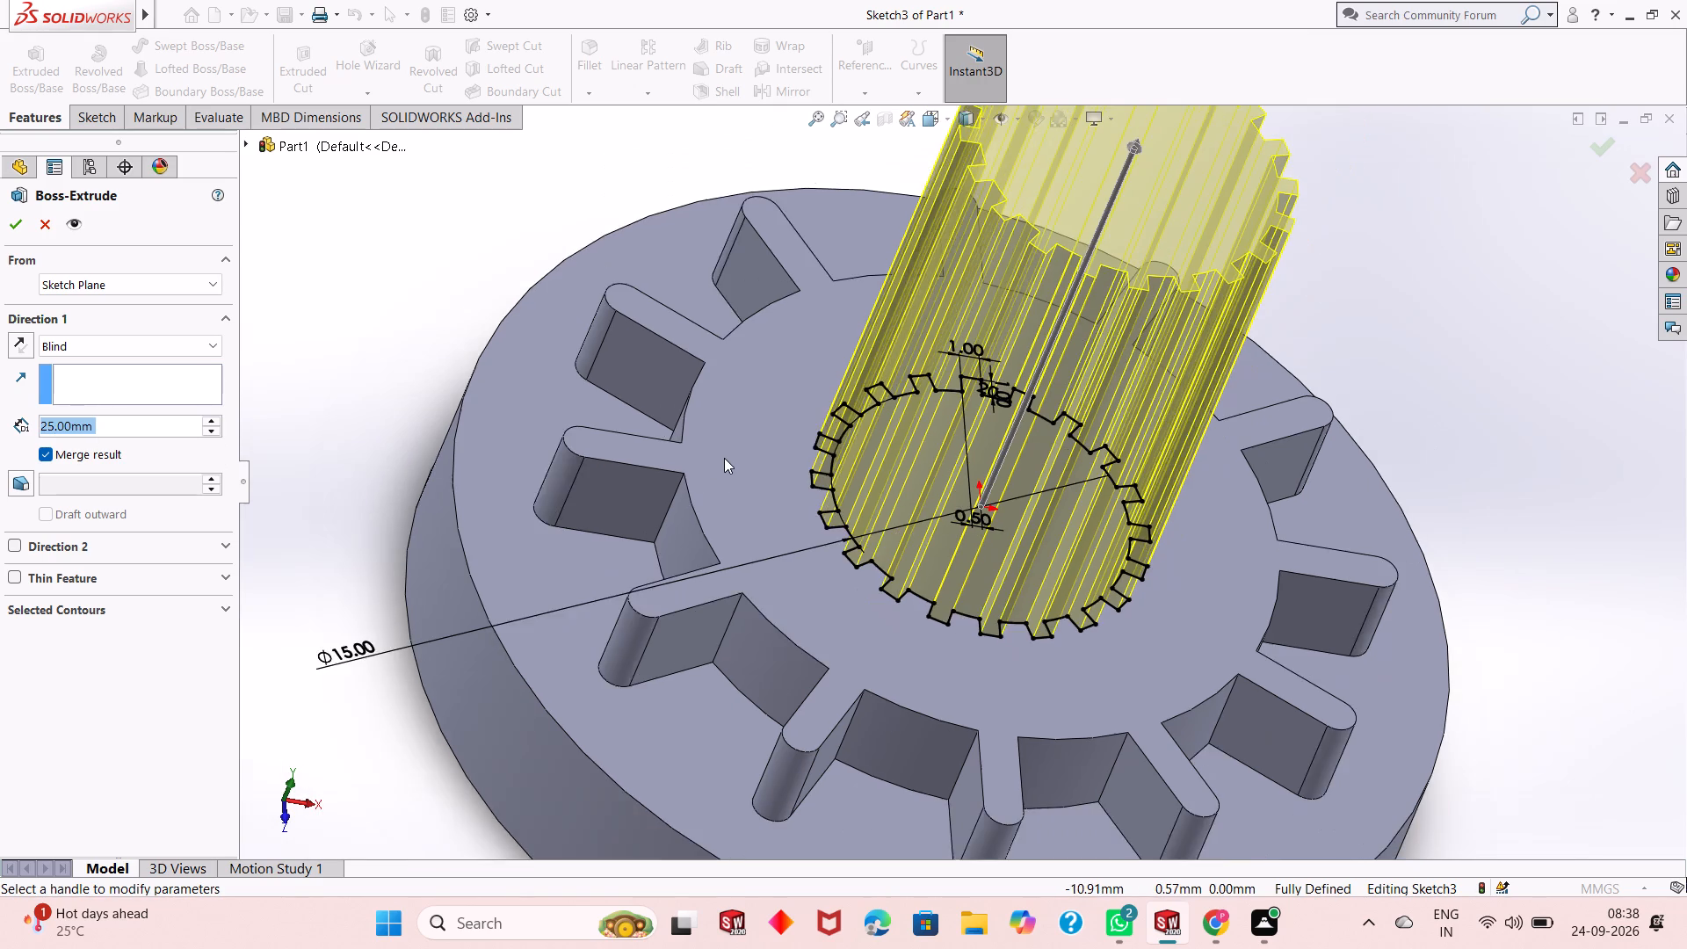
{"action": "scroll", "coordinate": [724, 458], "scroll_direction": "up", "scroll_amount": 2}
{"action": "scroll", "coordinate": [1115, 368], "scroll_direction": "up", "scroll_amount": 1}
{"action": "middle_click_drag", "start_coordinate": [1321, 510], "coordinate": [1278, 418]}
{"action": "left_click", "coordinate": [11, 221]}
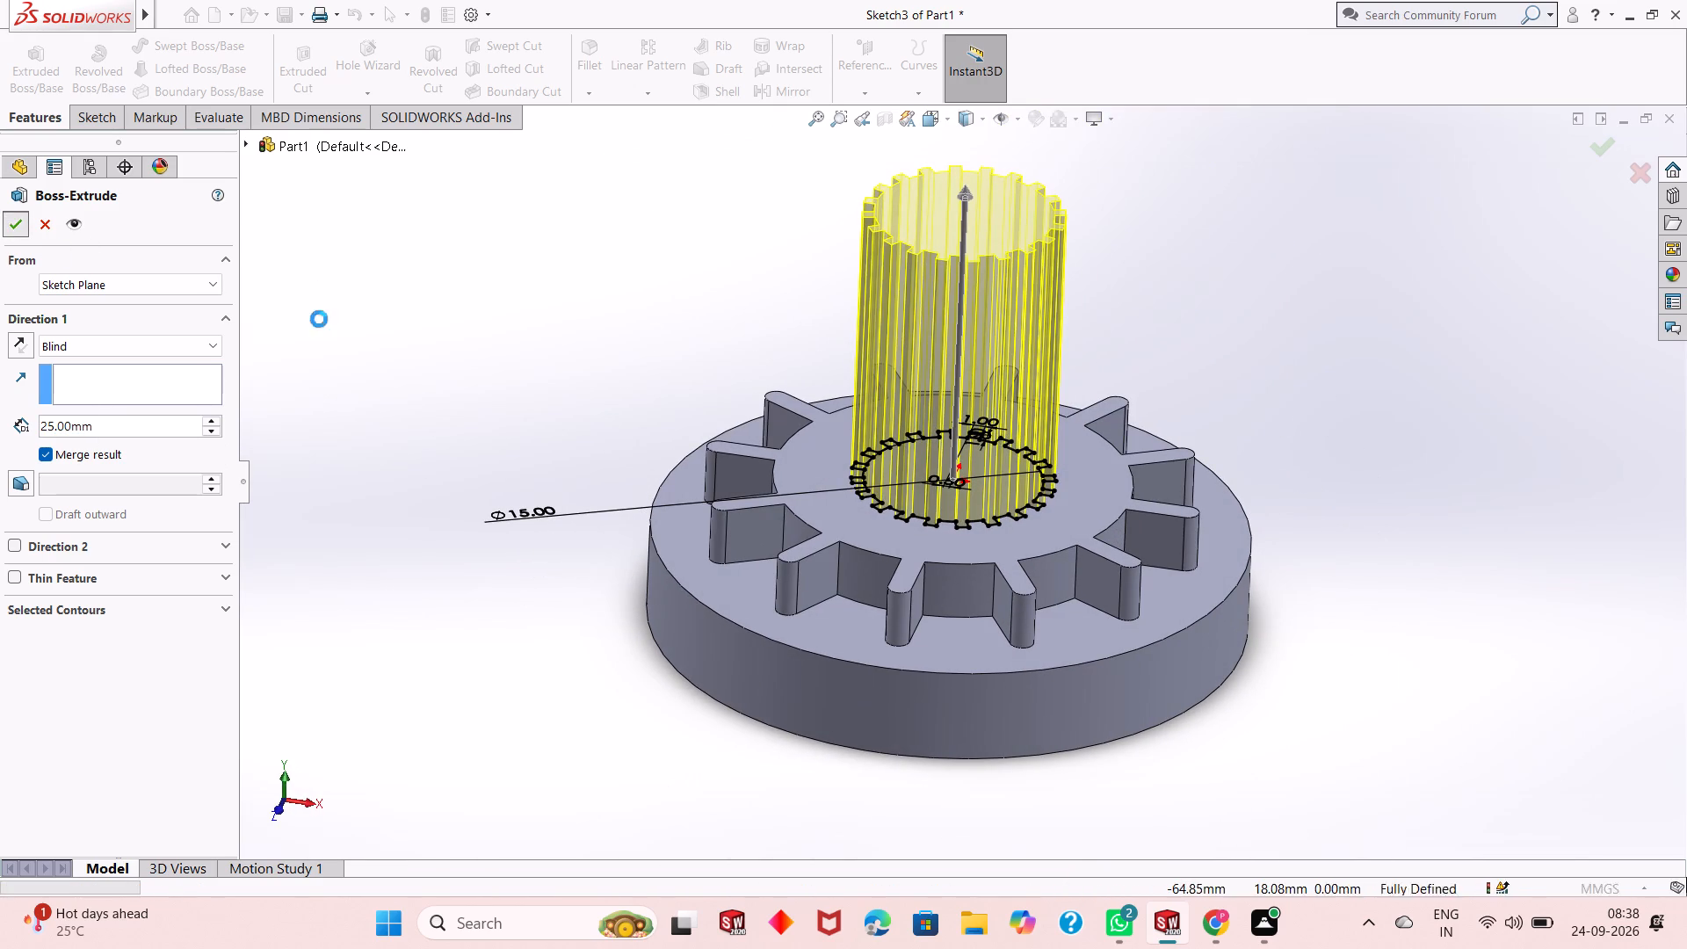
{"action": "left_click", "coordinate": [549, 344]}
Examine the splined shaft, hub arms and disc from several angles.
{"action": "middle_click_drag", "start_coordinate": [921, 380], "coordinate": [938, 274]}
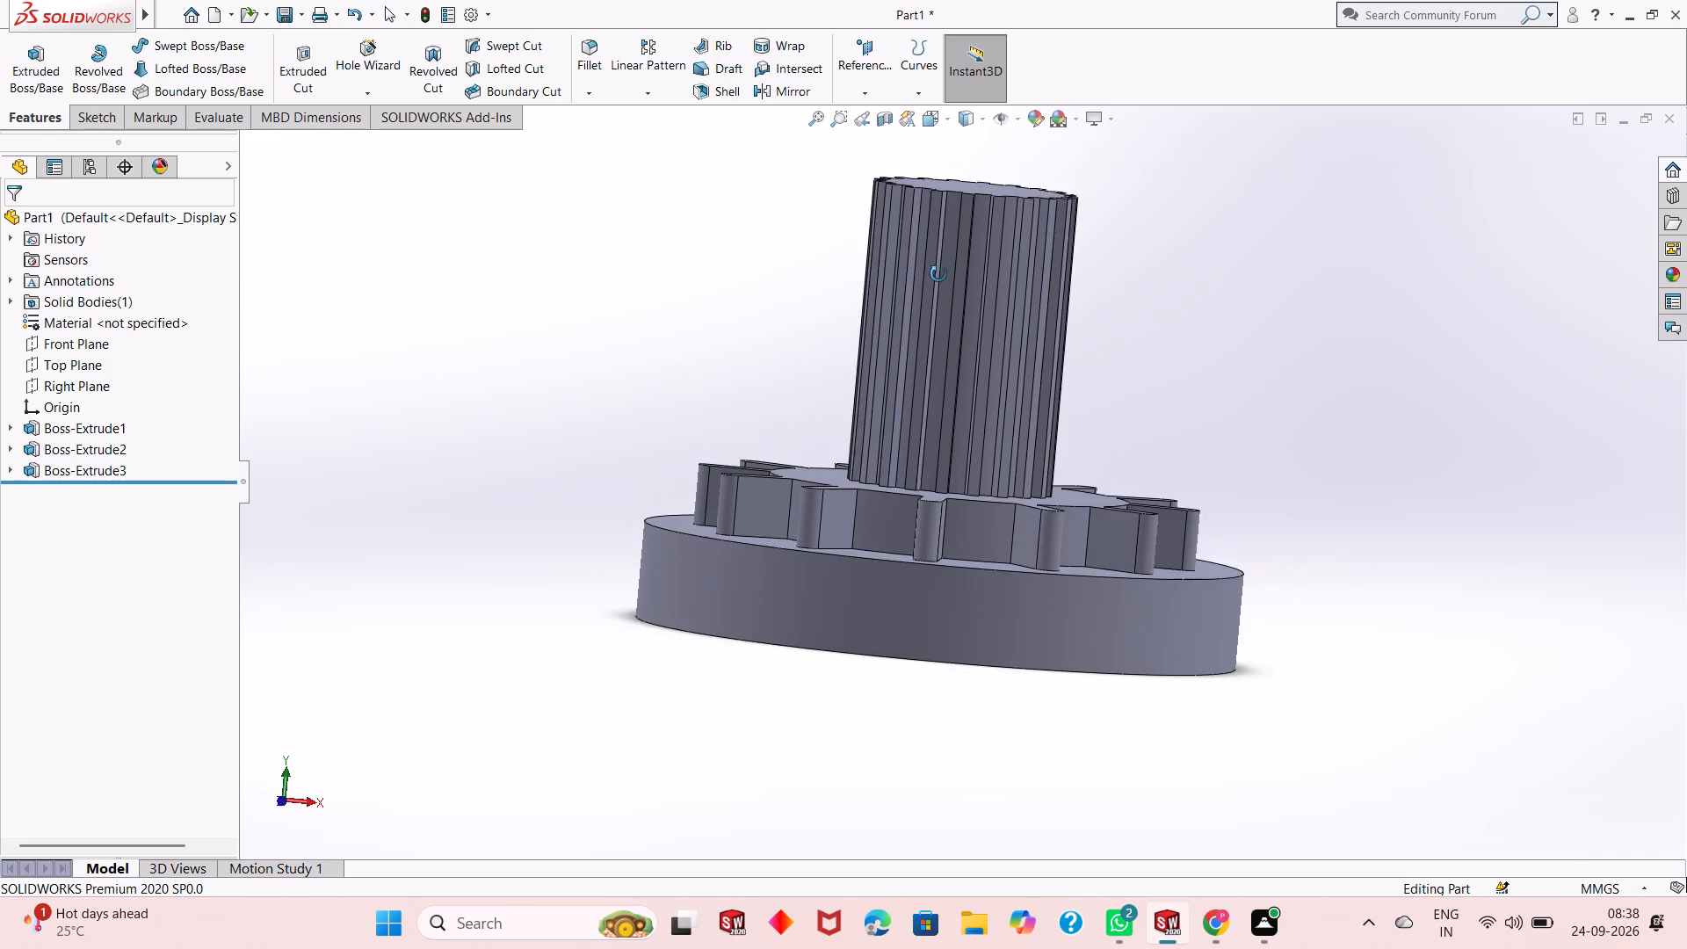
{"action": "middle_click_drag", "start_coordinate": [938, 274], "coordinate": [995, 559]}
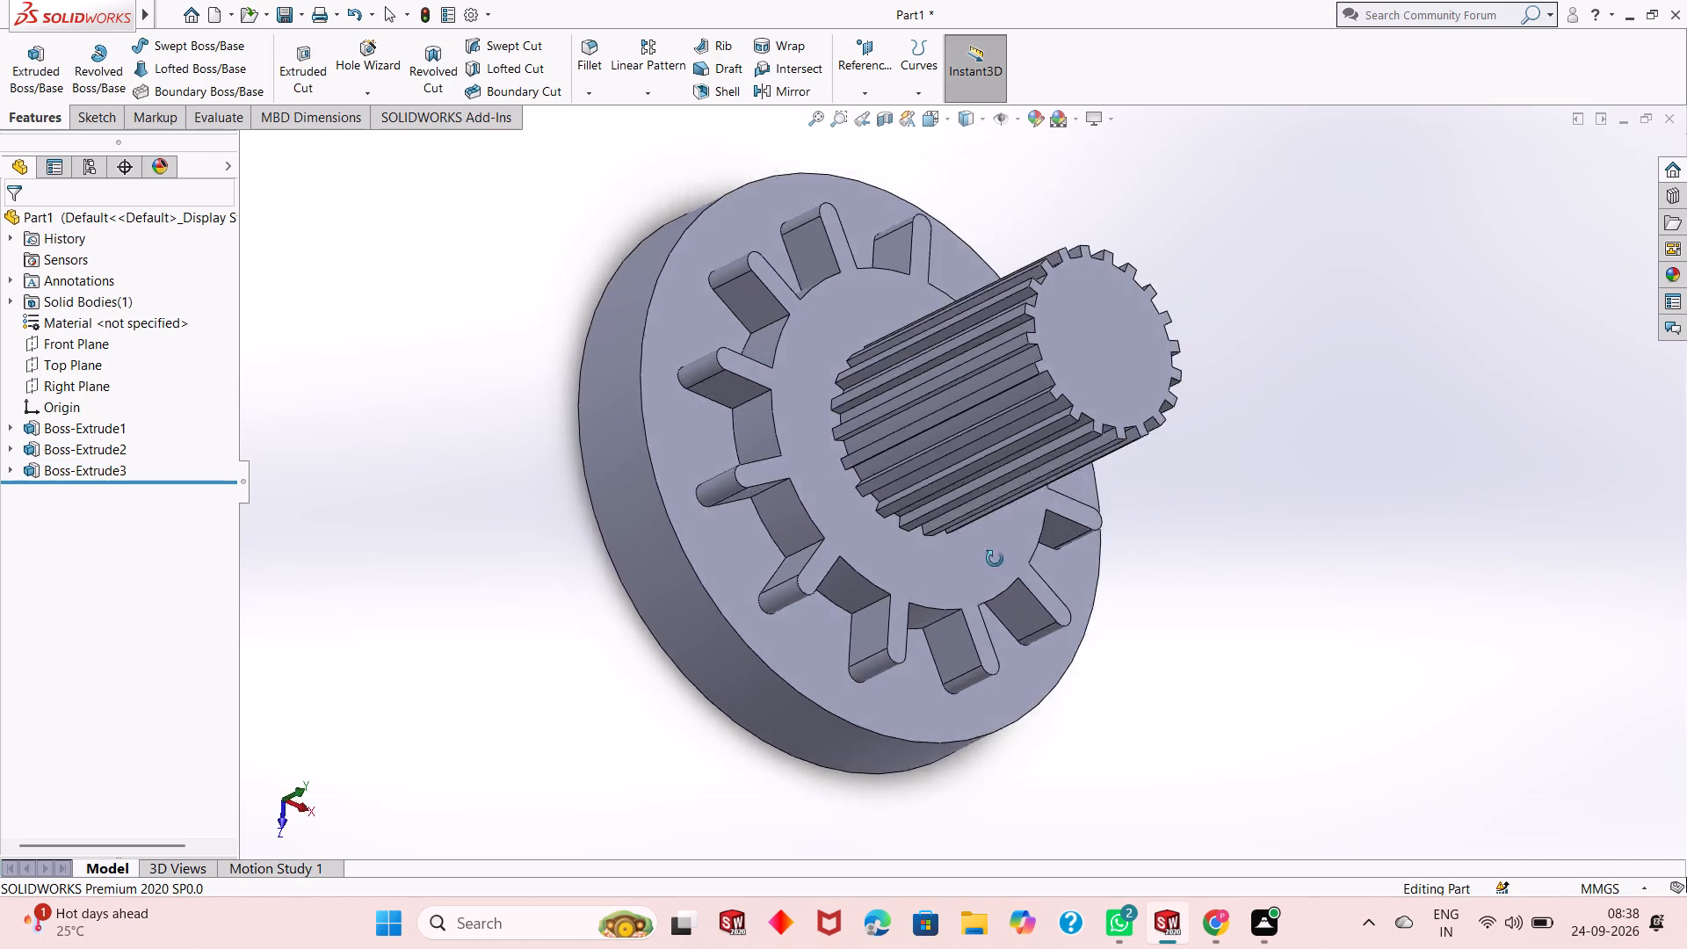
{"action": "middle_click_drag", "start_coordinate": [995, 559], "coordinate": [931, 314]}
{"action": "middle_click_drag", "start_coordinate": [1045, 511], "coordinate": [1038, 362]}
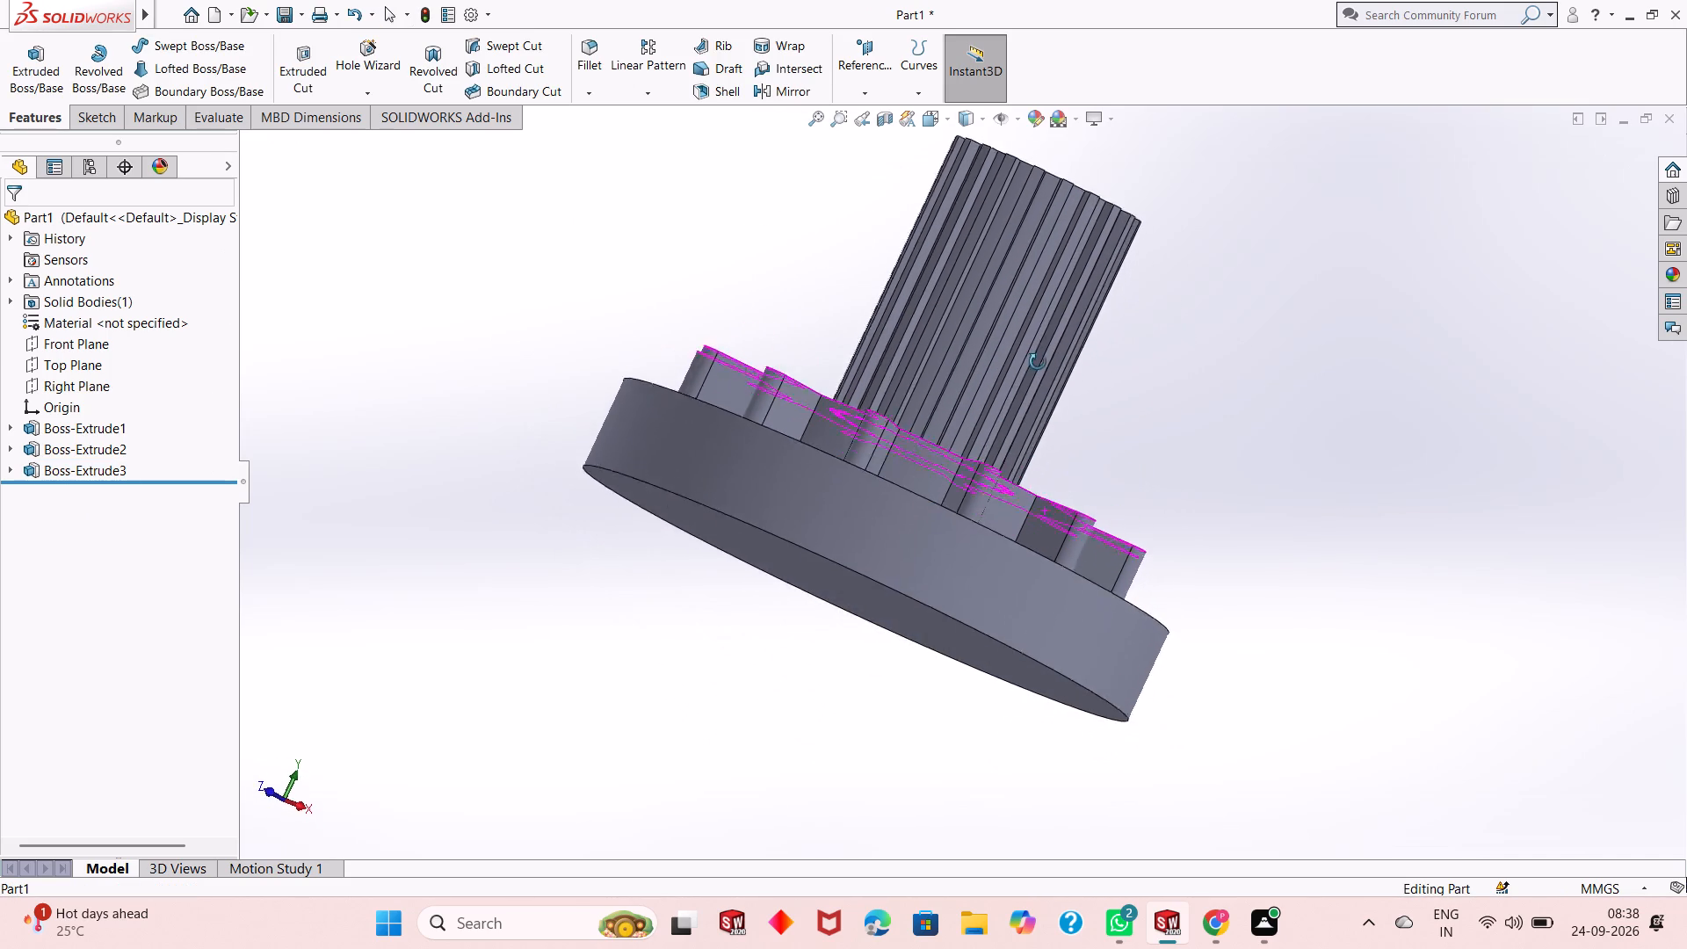
{"action": "middle_click_drag", "start_coordinate": [1038, 362], "coordinate": [901, 358]}
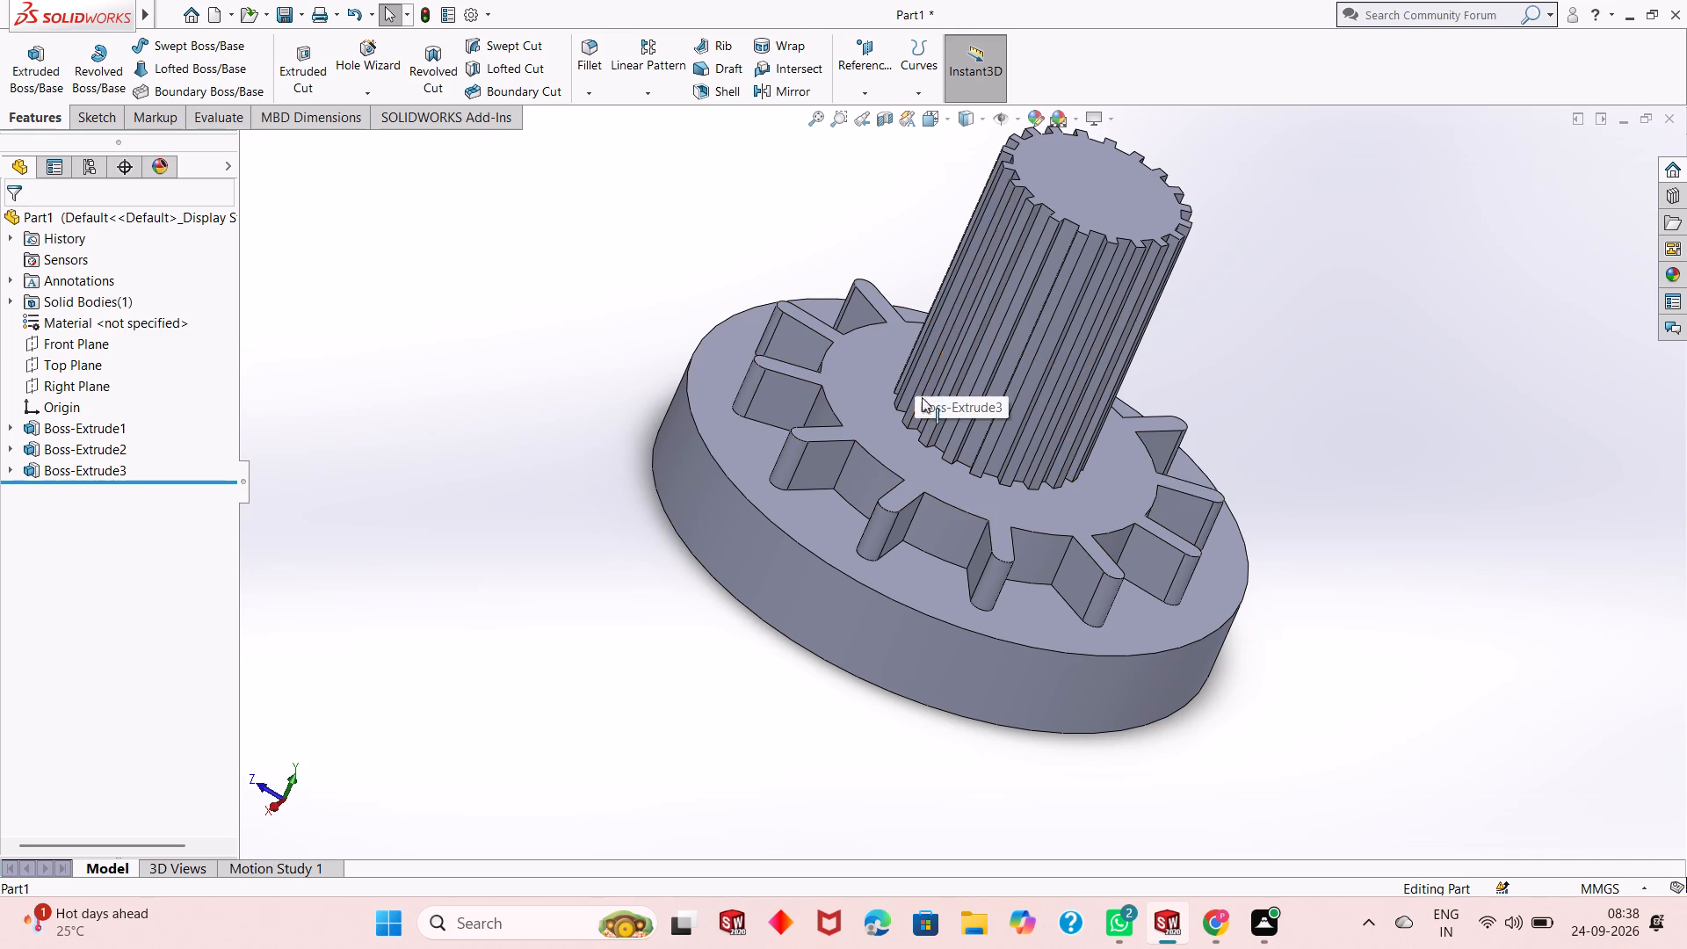
{"action": "scroll", "coordinate": [1043, 463], "scroll_direction": "up", "scroll_amount": 3}
{"action": "middle_click_drag", "start_coordinate": [1039, 239], "coordinate": [1030, 281]}
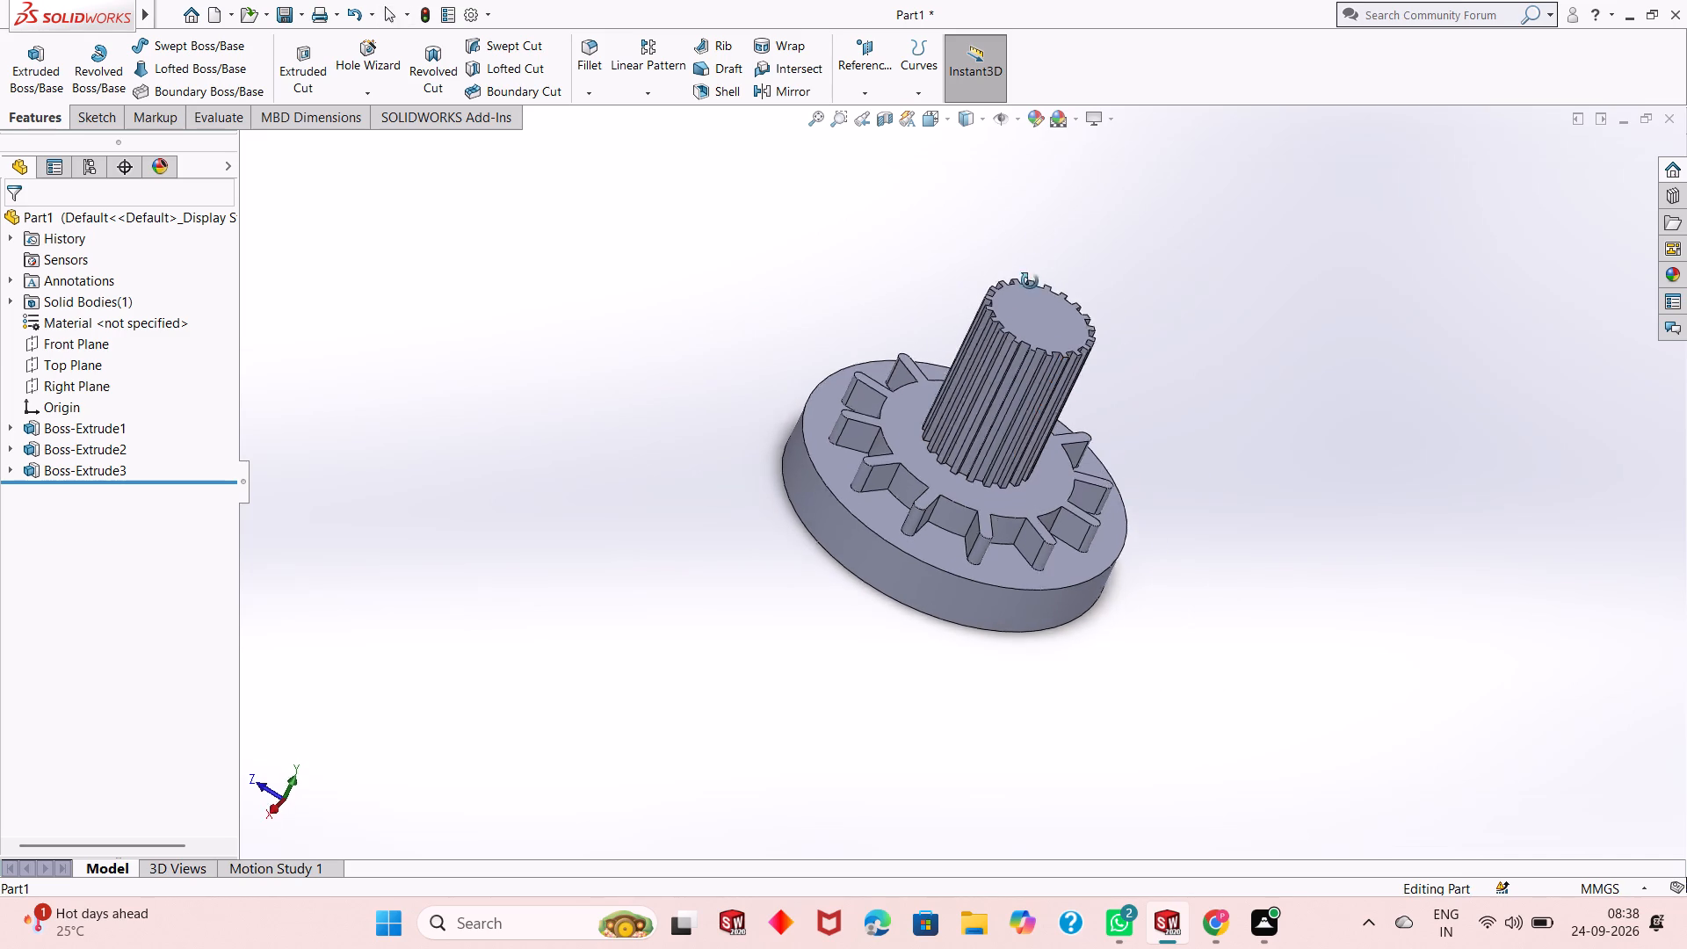
{"action": "middle_click_drag", "start_coordinate": [1030, 281], "coordinate": [1011, 324]}
{"action": "scroll", "coordinate": [1039, 517], "scroll_direction": "down", "scroll_amount": 2}
{"action": "scroll", "coordinate": [1040, 518], "scroll_direction": "up", "scroll_amount": 2}
{"action": "scroll", "coordinate": [1016, 200], "scroll_direction": "down", "scroll_amount": 3}
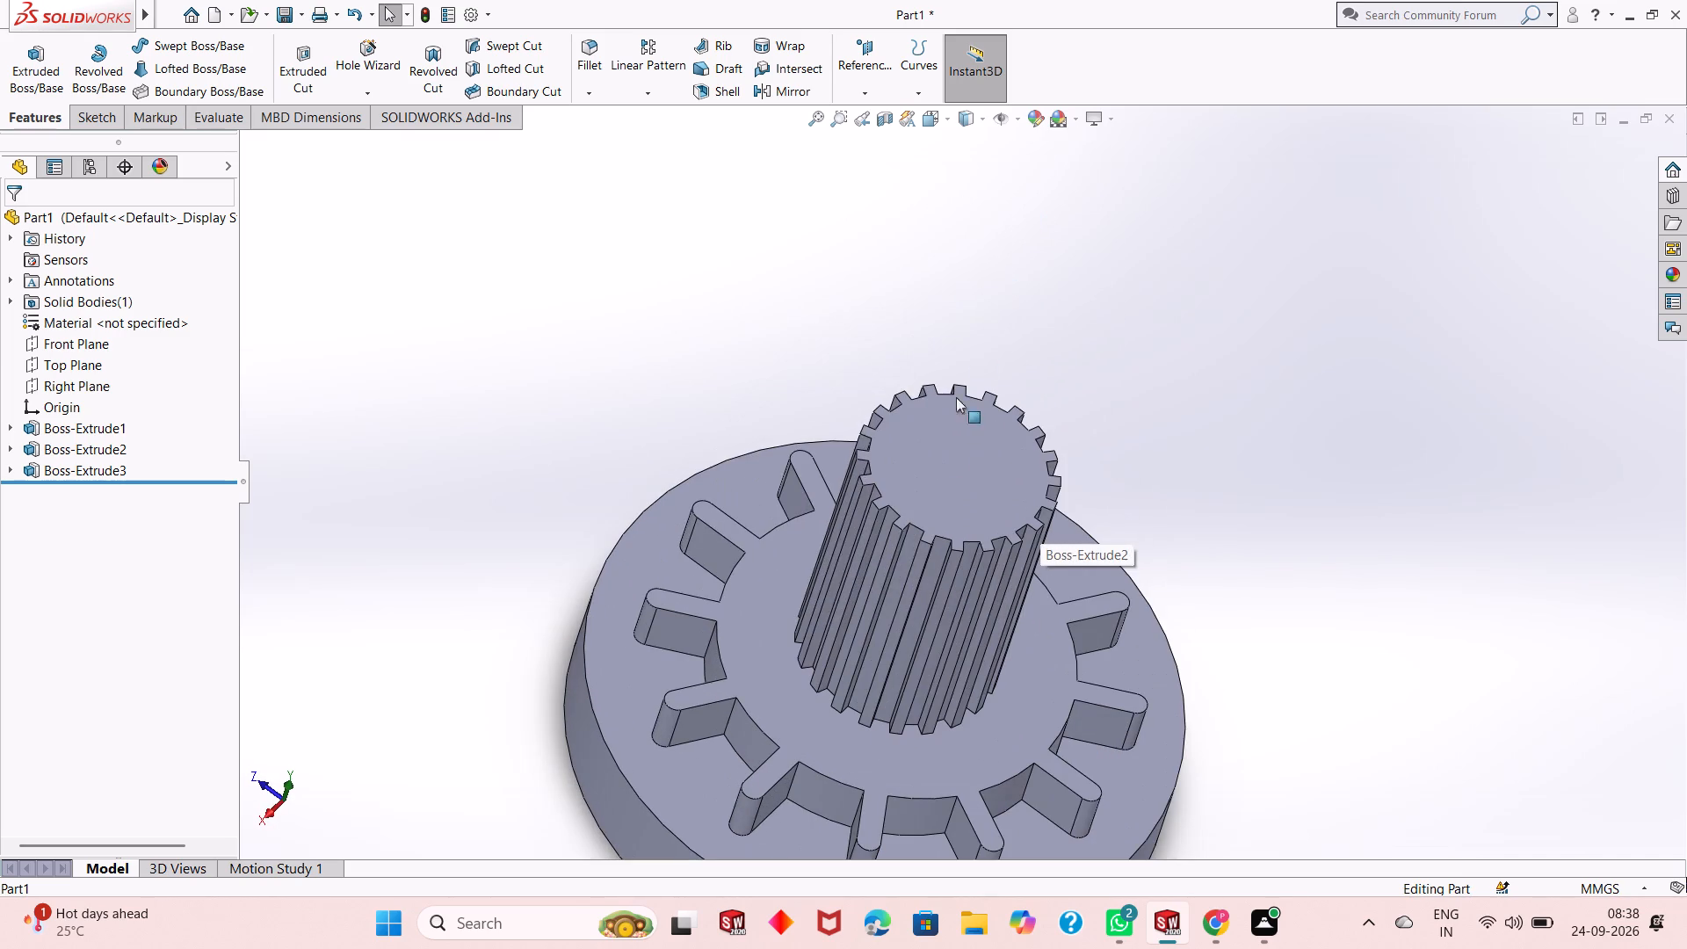
{"action": "scroll", "coordinate": [901, 528], "scroll_direction": "down", "scroll_amount": 2}
{"action": "scroll", "coordinate": [894, 620], "scroll_direction": "up", "scroll_amount": 4}
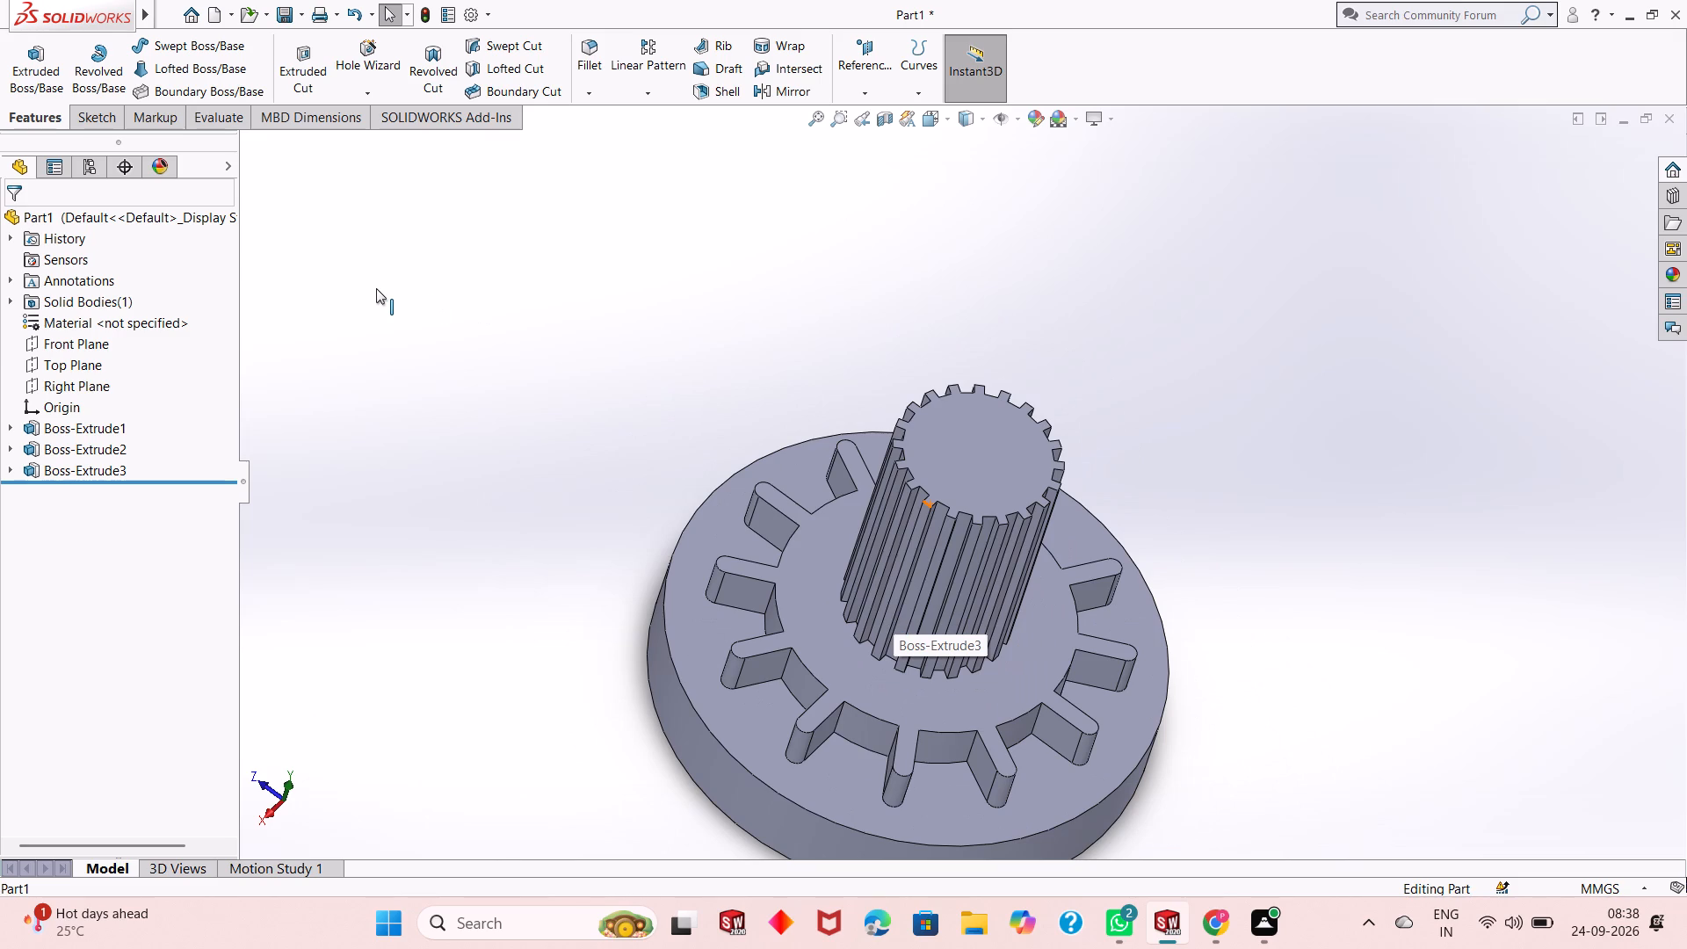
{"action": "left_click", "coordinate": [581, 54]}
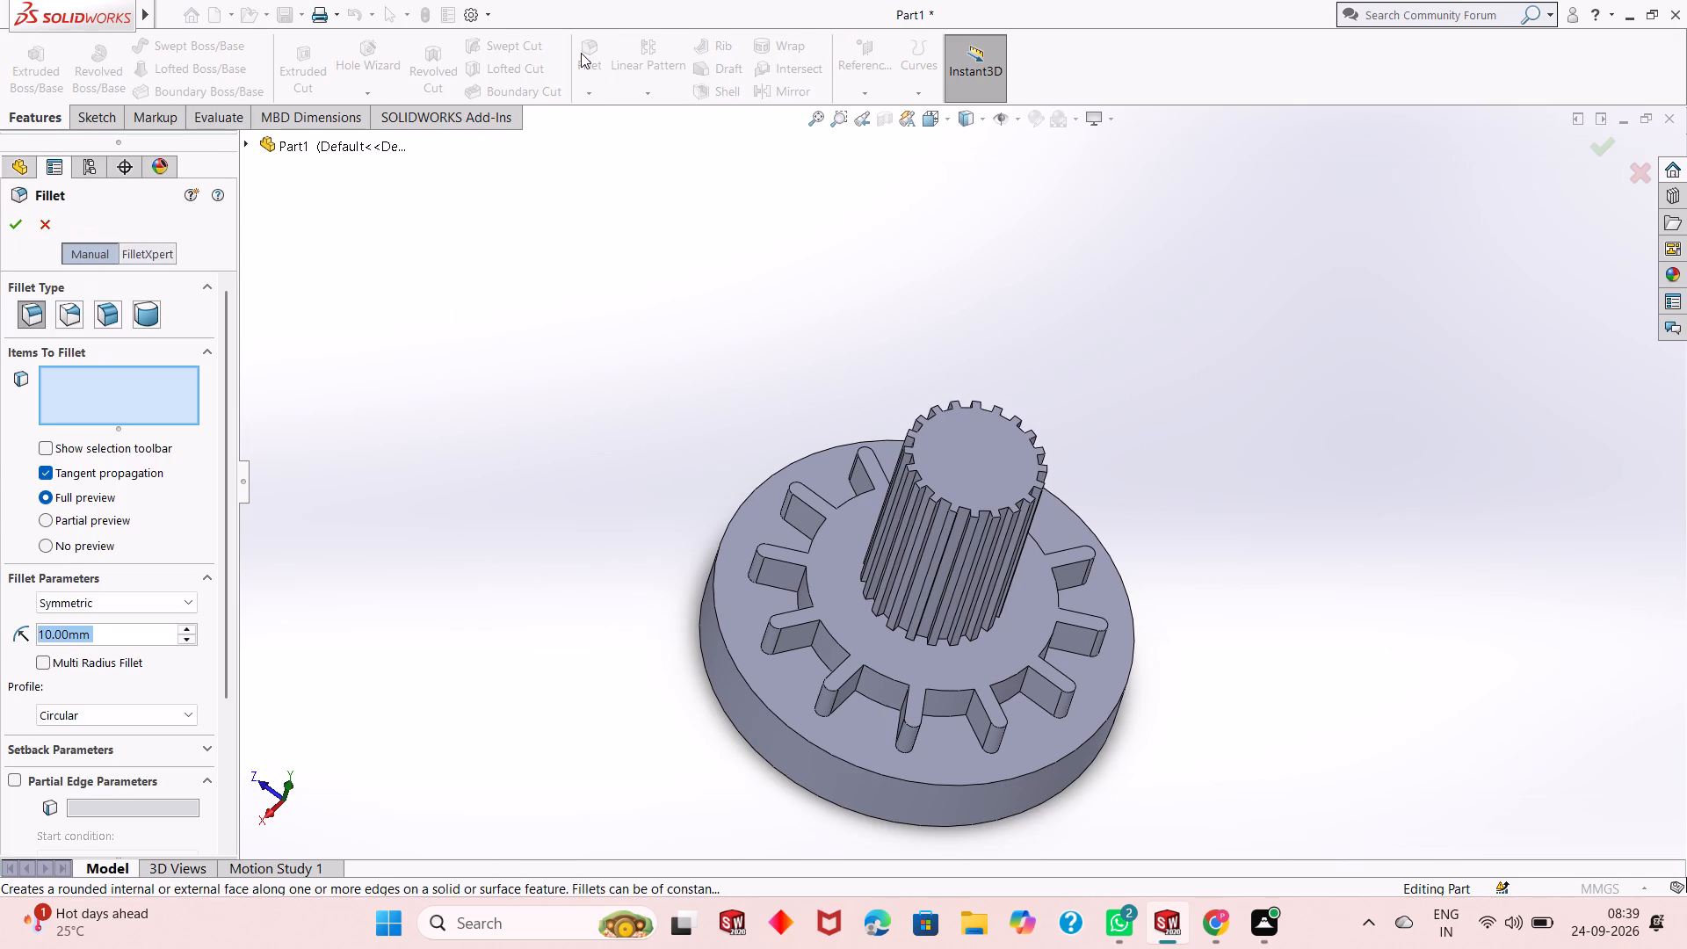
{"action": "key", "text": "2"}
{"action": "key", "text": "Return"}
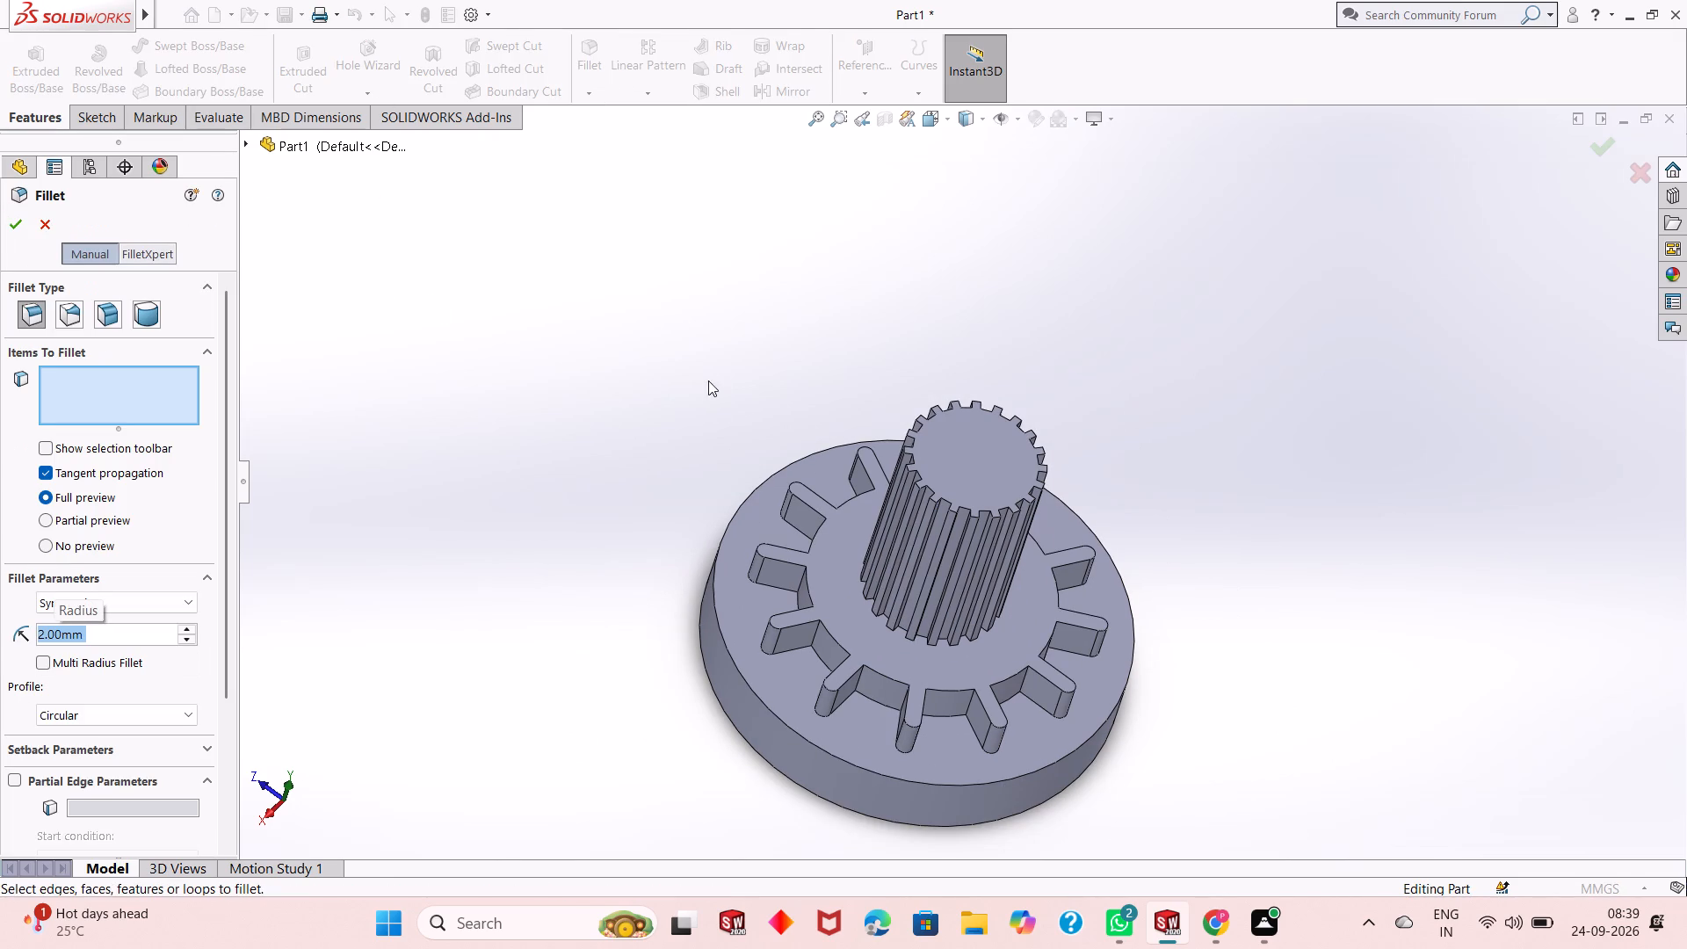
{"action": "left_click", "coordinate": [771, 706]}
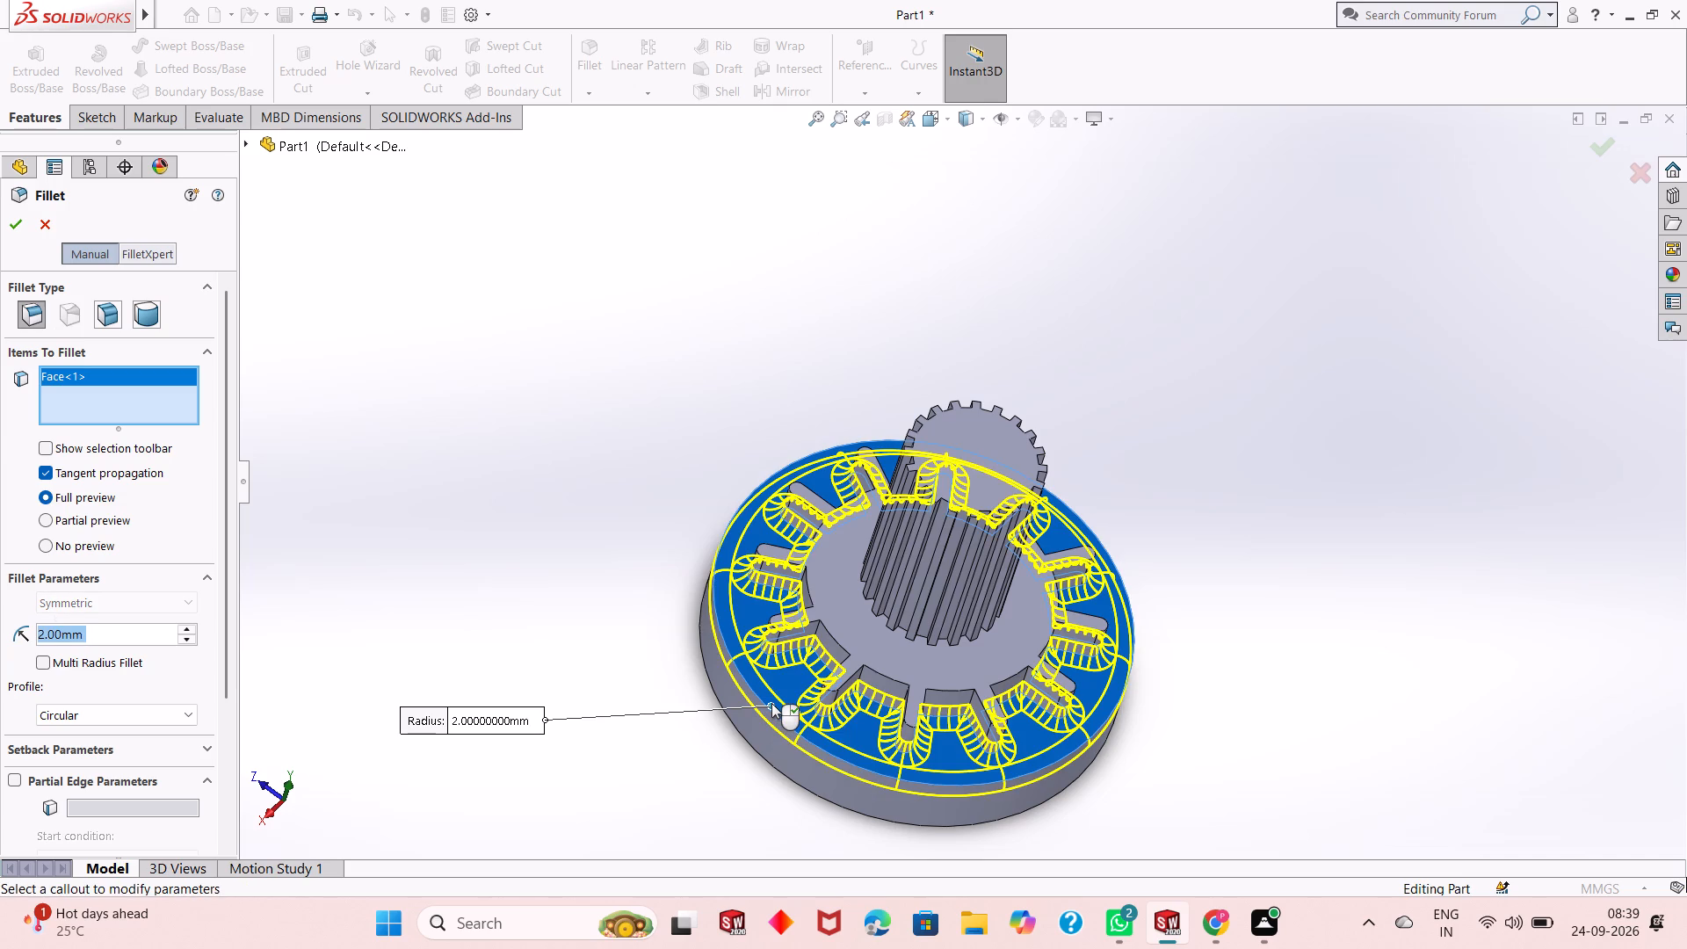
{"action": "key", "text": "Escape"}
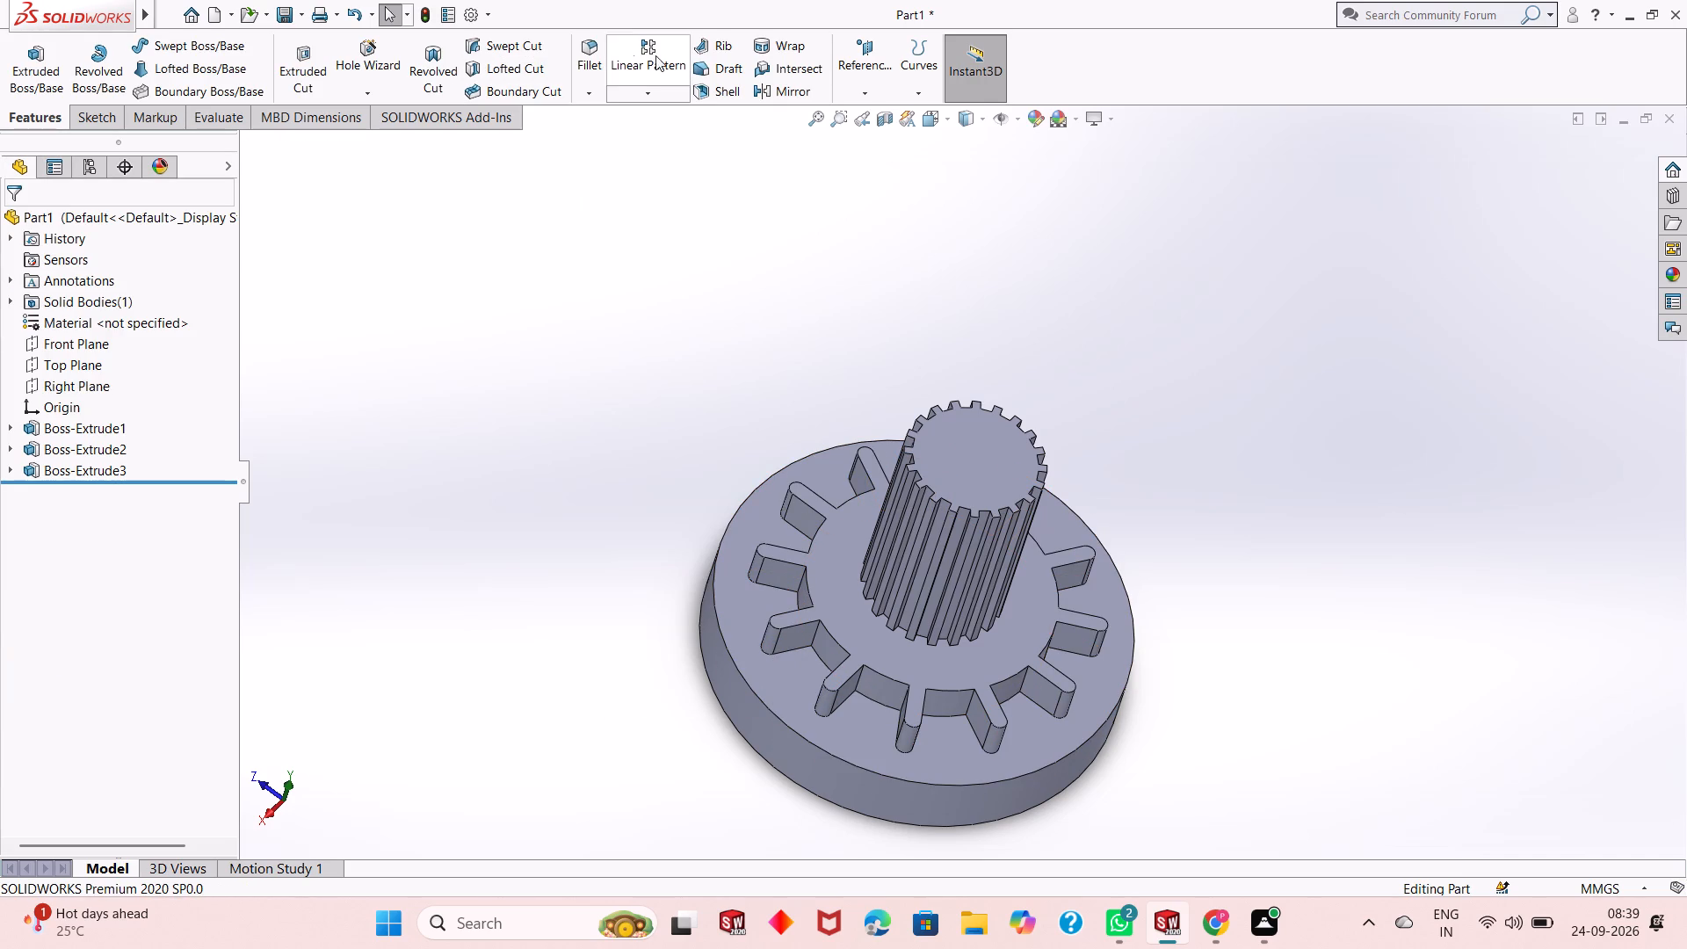
Fillet the disc's upper outer circular edge with a symmetric 2 mm radius.
{"action": "left_click", "coordinate": [588, 56]}
{"action": "key", "text": "2"}
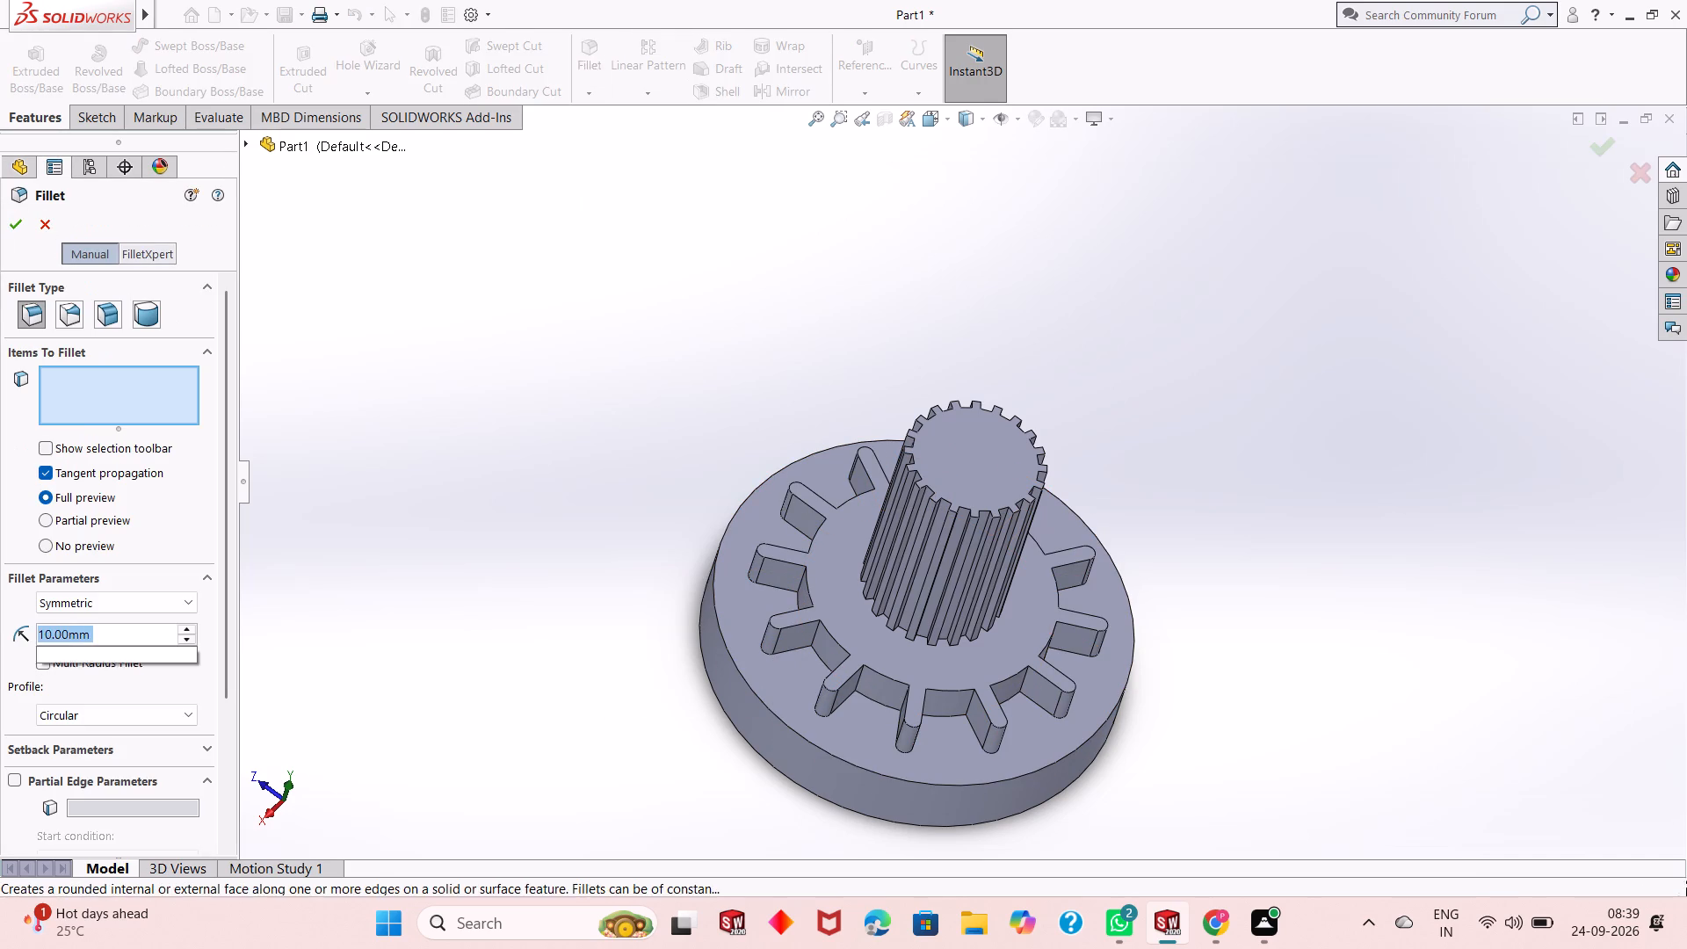
{"action": "key", "text": "Return"}
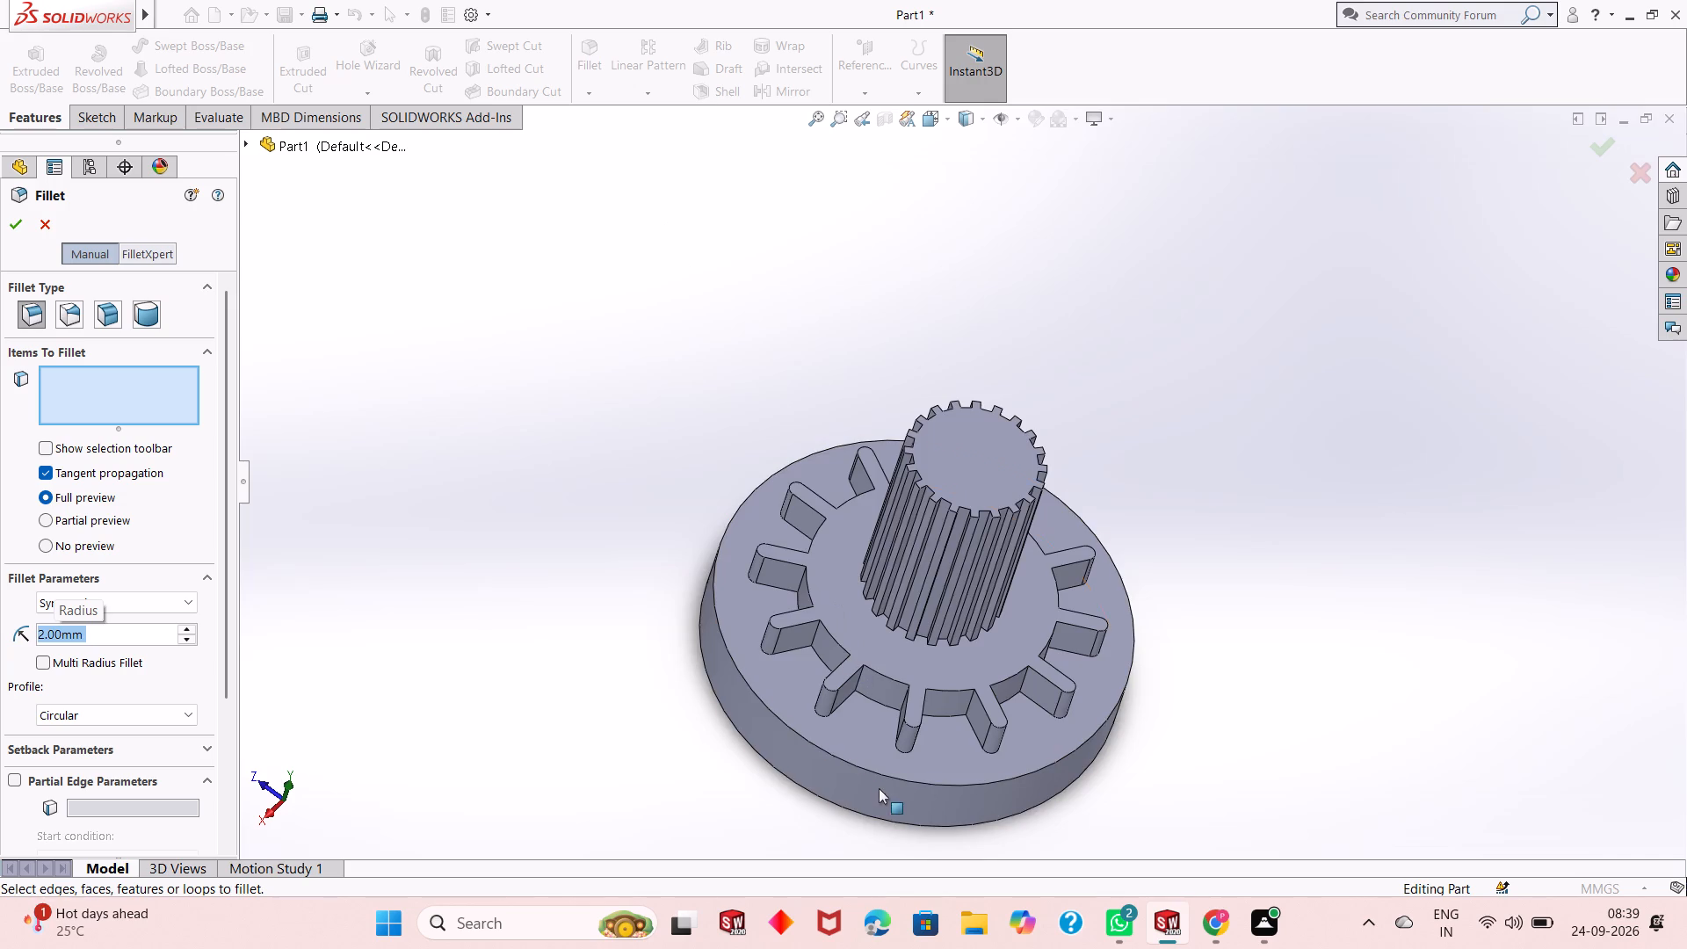
{"action": "scroll", "coordinate": [880, 791], "scroll_direction": "down", "scroll_amount": 5}
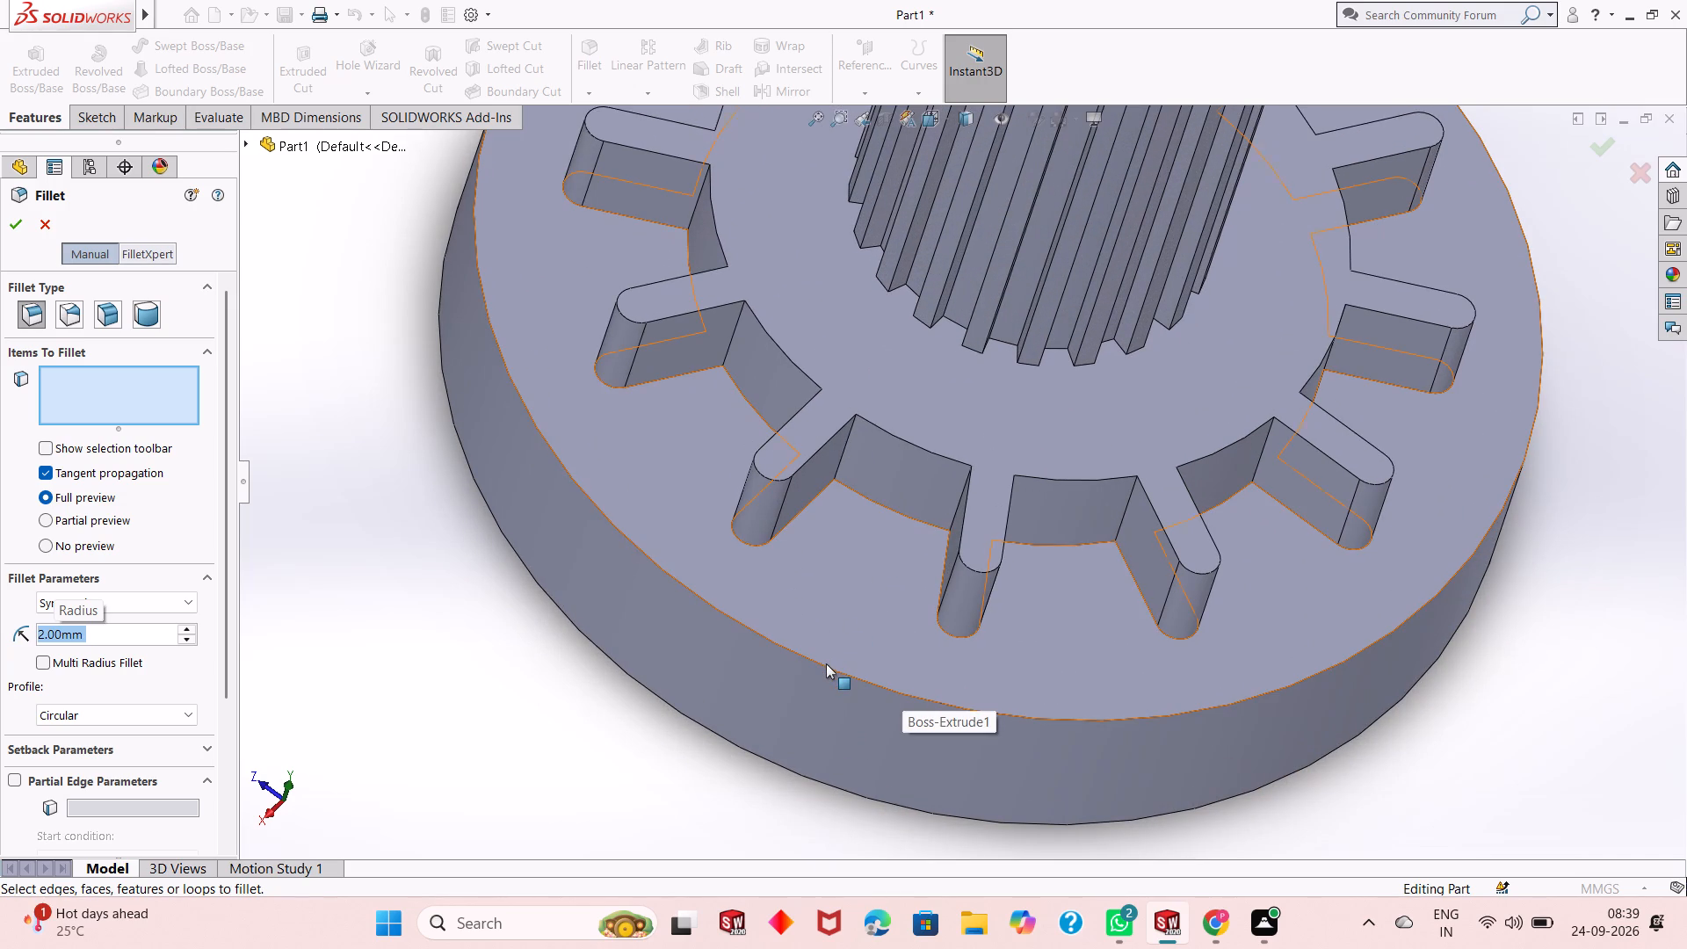
{"action": "left_click", "coordinate": [826, 668]}
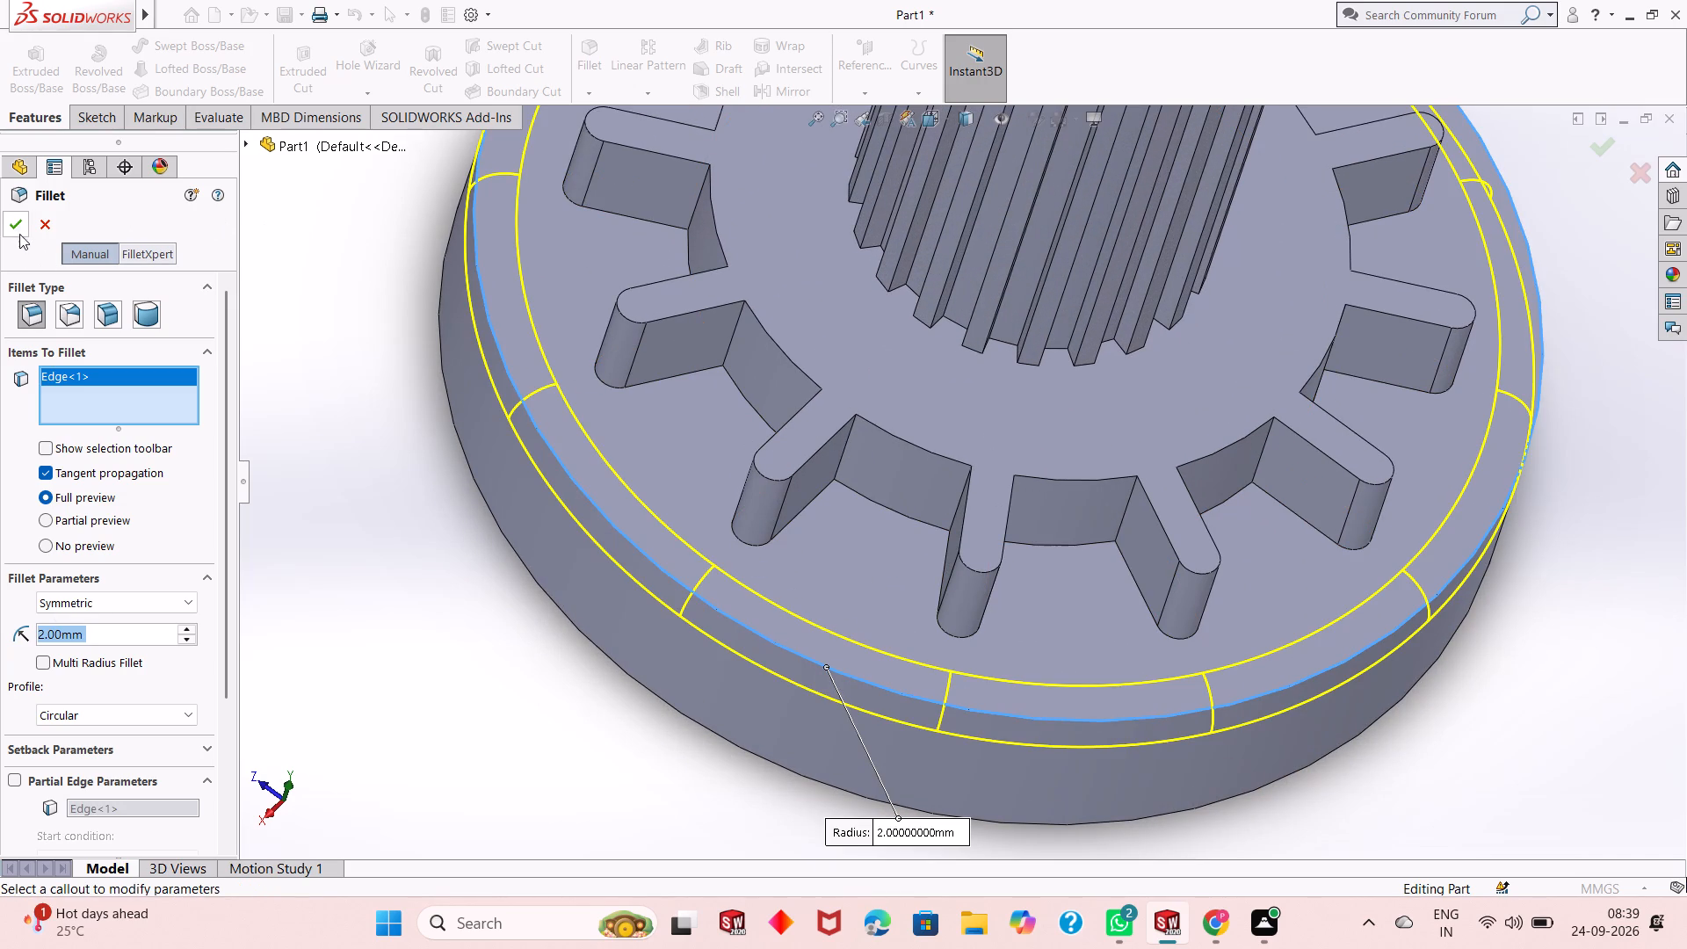
{"action": "left_click", "coordinate": [15, 229]}
{"action": "left_click", "coordinate": [378, 446]}
Examine the filleted rim, the disc's underside, the hub arms and the base of the splined shaft.
{"action": "scroll", "coordinate": [778, 496], "scroll_direction": "up", "scroll_amount": 3}
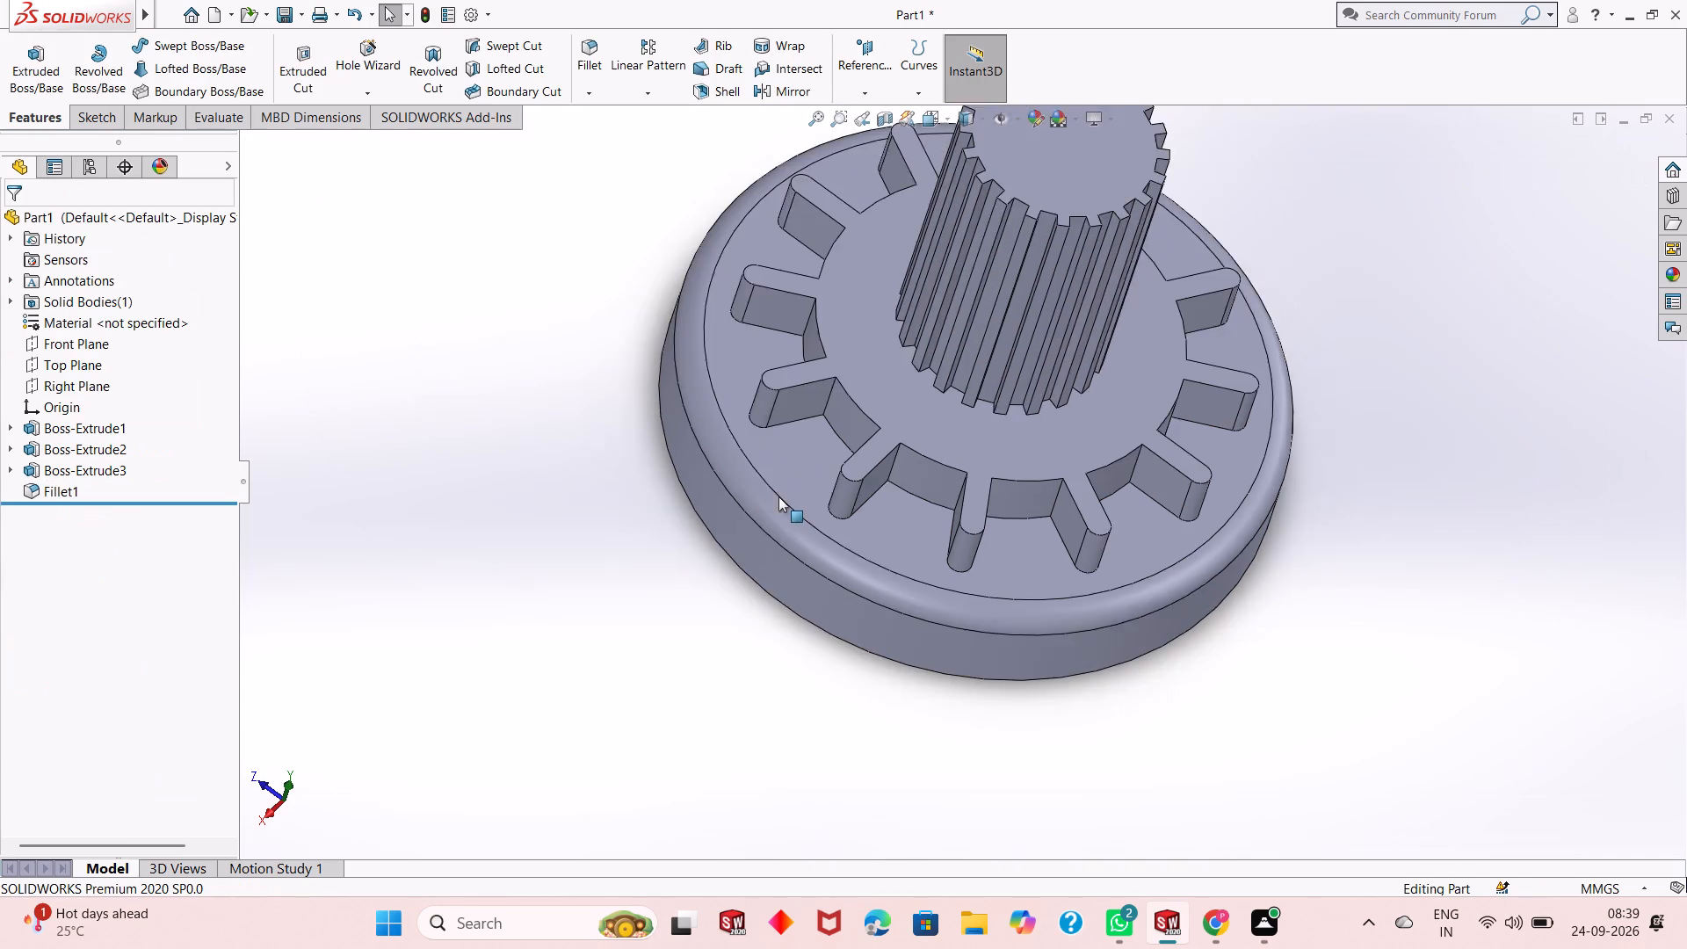
{"action": "scroll", "coordinate": [778, 496], "scroll_direction": "up", "scroll_amount": 1}
{"action": "scroll", "coordinate": [977, 417], "scroll_direction": "up", "scroll_amount": 2}
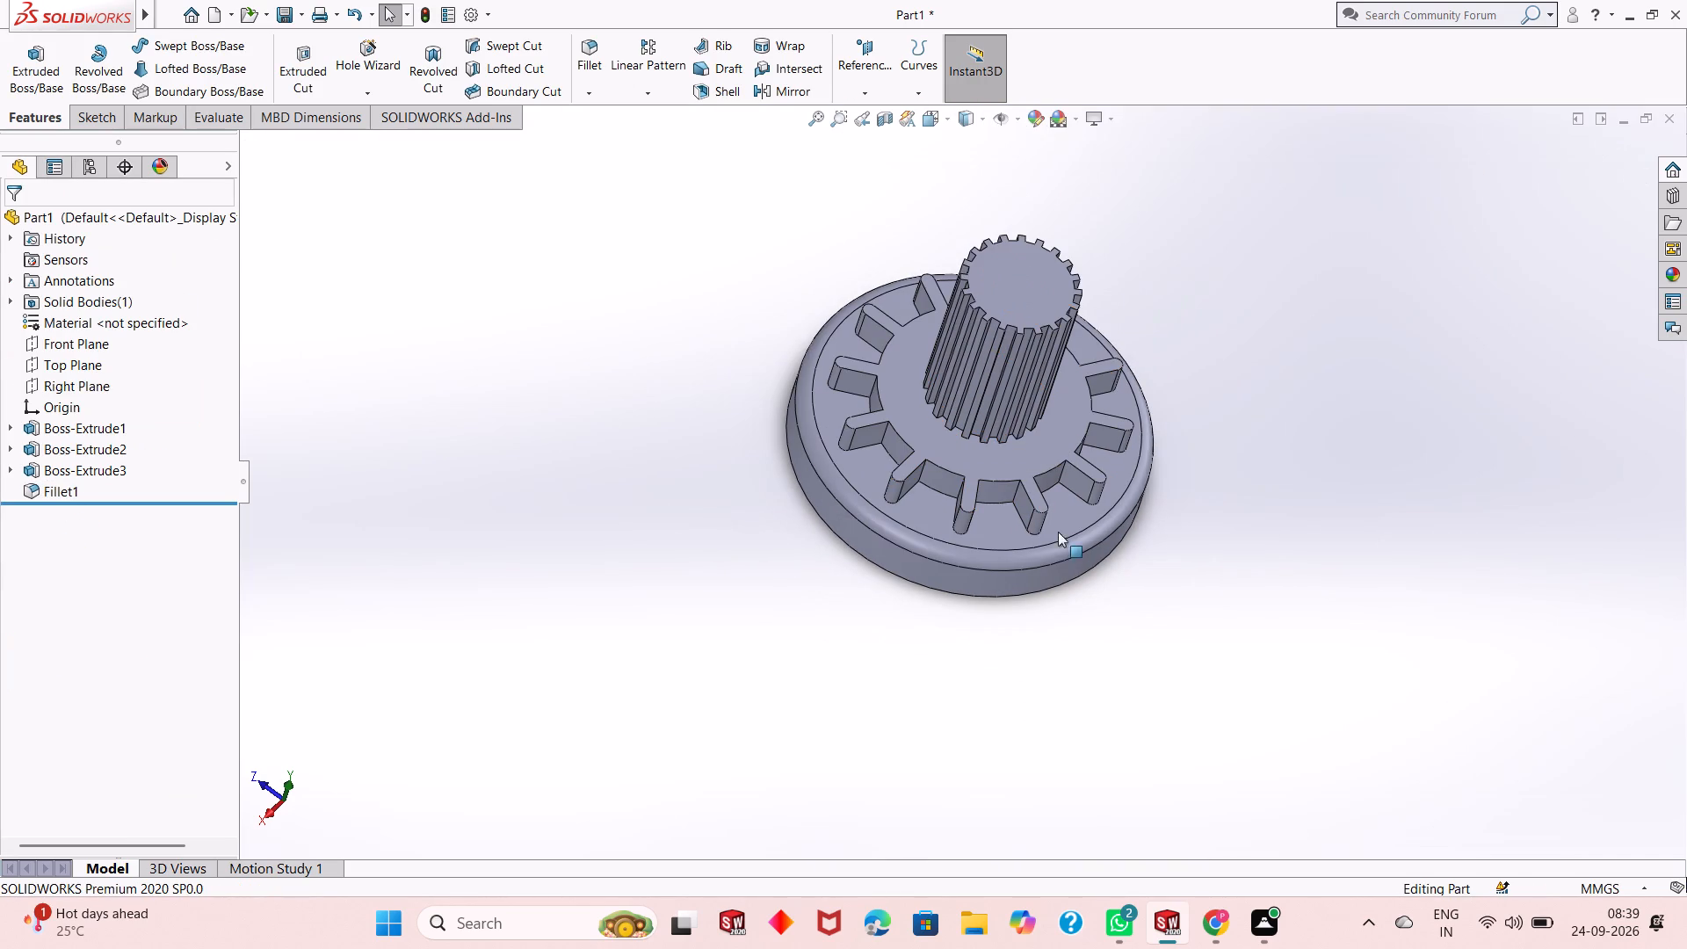
{"action": "middle_click_drag", "start_coordinate": [1071, 534], "coordinate": [1063, 427]}
{"action": "scroll", "coordinate": [1063, 415], "scroll_direction": "down", "scroll_amount": 7}
{"action": "scroll", "coordinate": [965, 540], "scroll_direction": "up", "scroll_amount": 2}
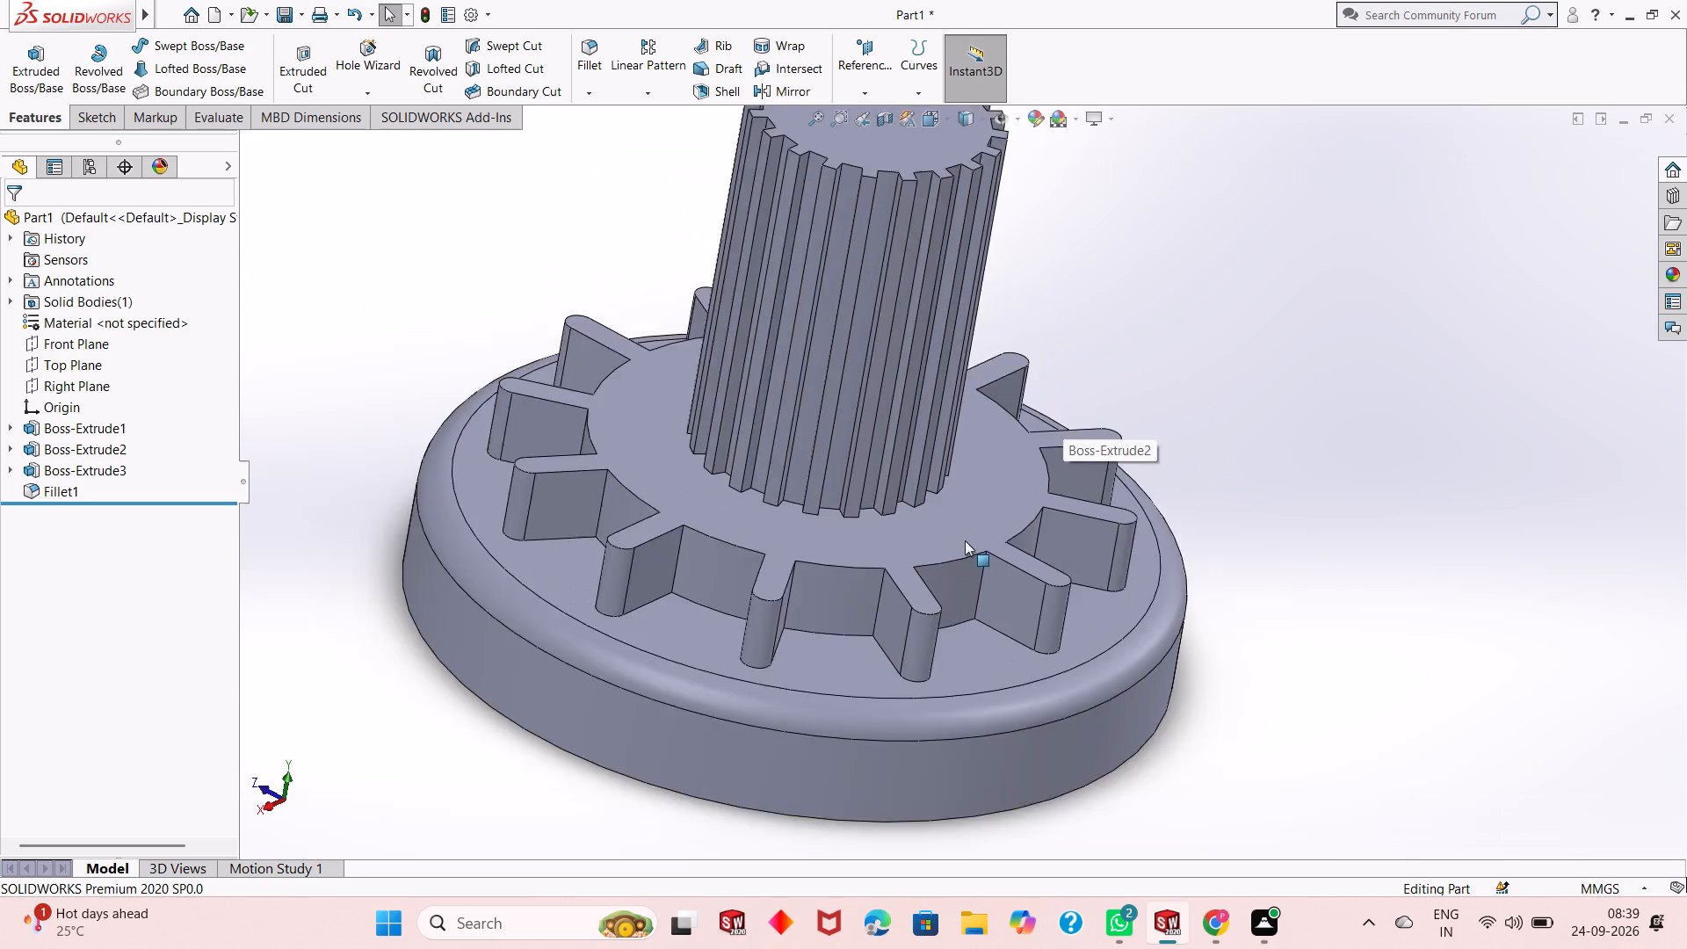
{"action": "scroll", "coordinate": [965, 540], "scroll_direction": "up", "scroll_amount": 4}
{"action": "middle_click_drag", "start_coordinate": [952, 267], "coordinate": [901, 326]}
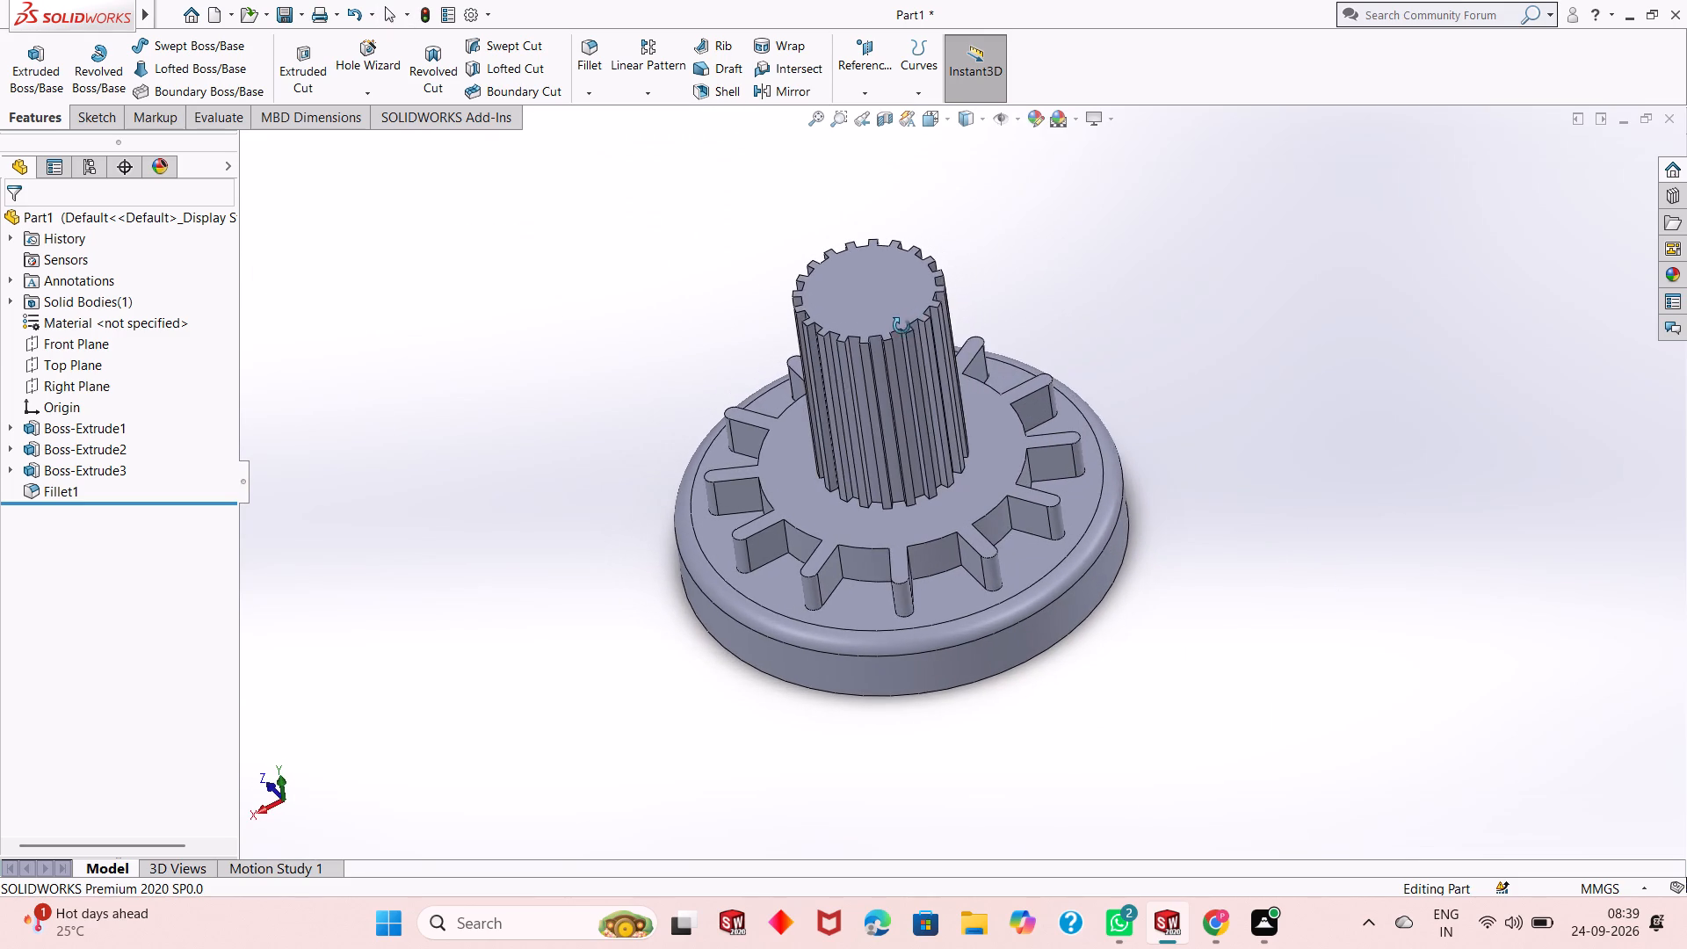
{"action": "middle_click_drag", "start_coordinate": [901, 326], "coordinate": [847, 360]}
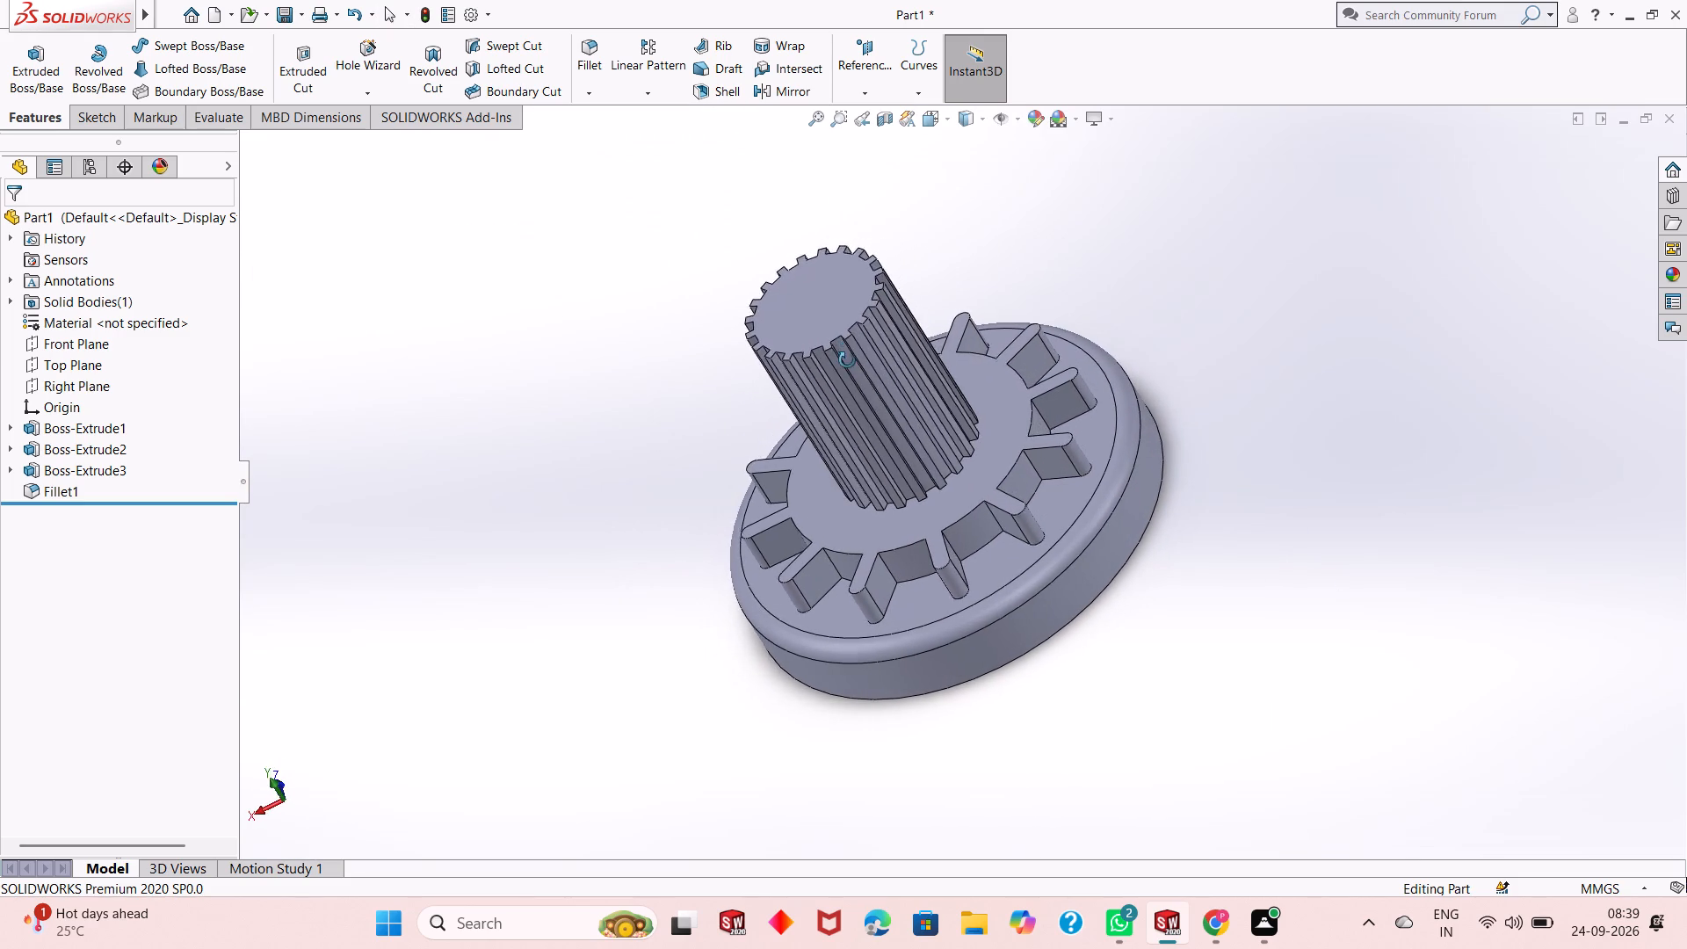
{"action": "middle_click_drag", "start_coordinate": [847, 360], "coordinate": [925, 340]}
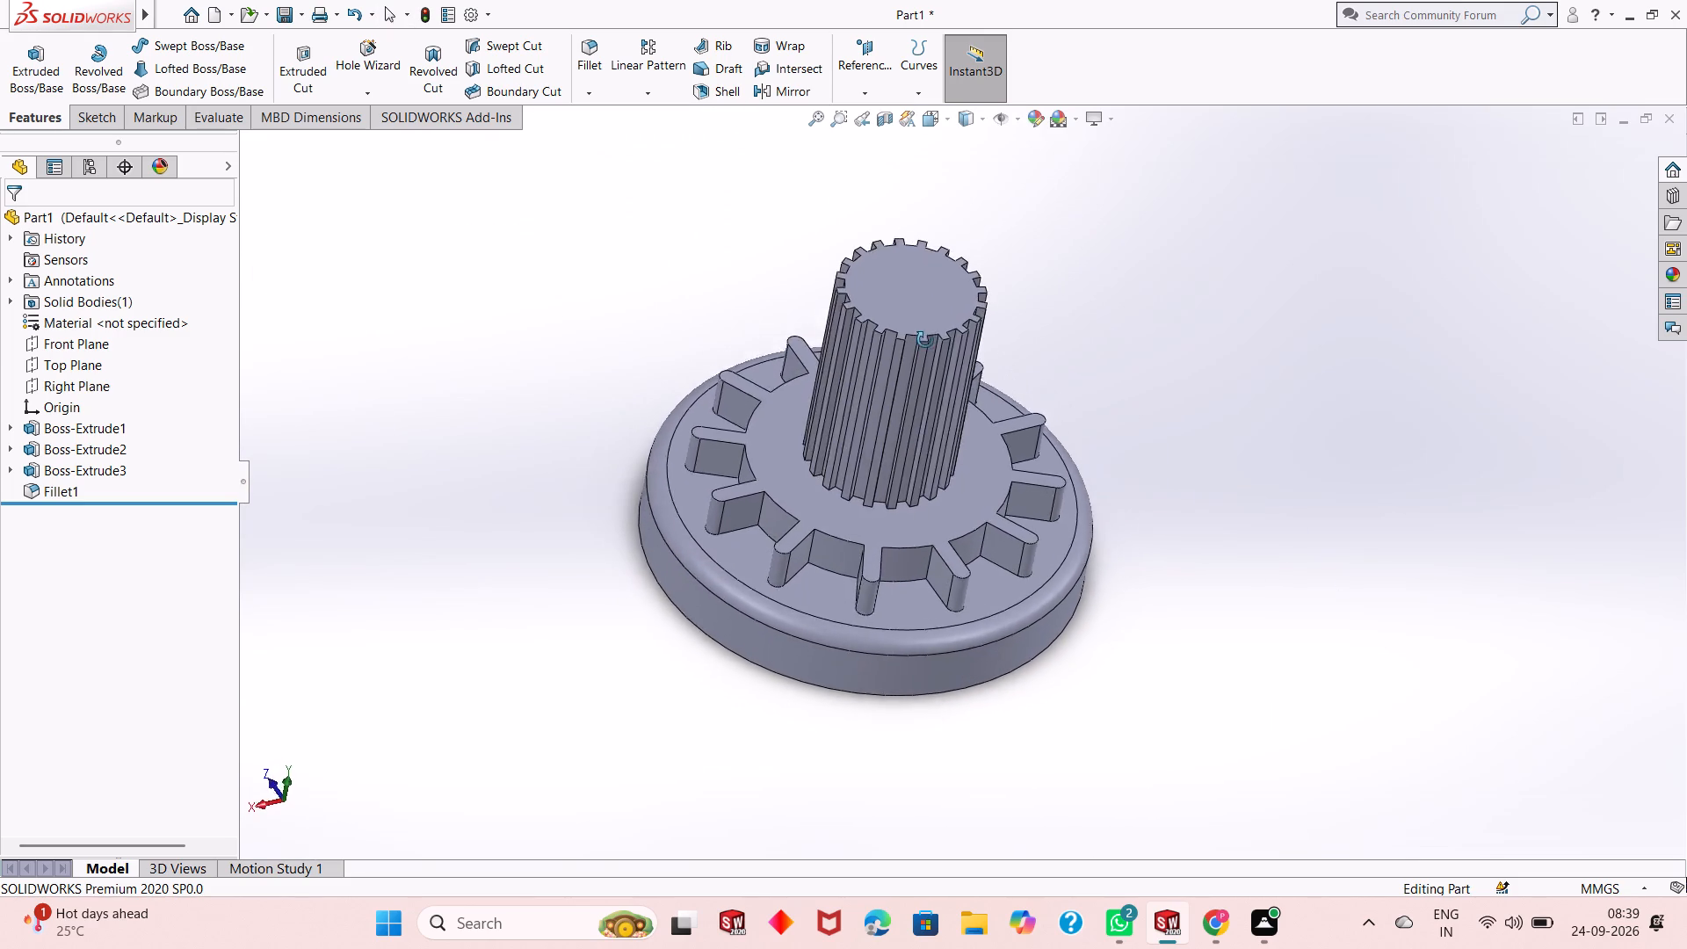
{"action": "middle_click_drag", "start_coordinate": [925, 340], "coordinate": [1285, 214]}
{"action": "middle_click_drag", "start_coordinate": [986, 595], "coordinate": [986, 580]}
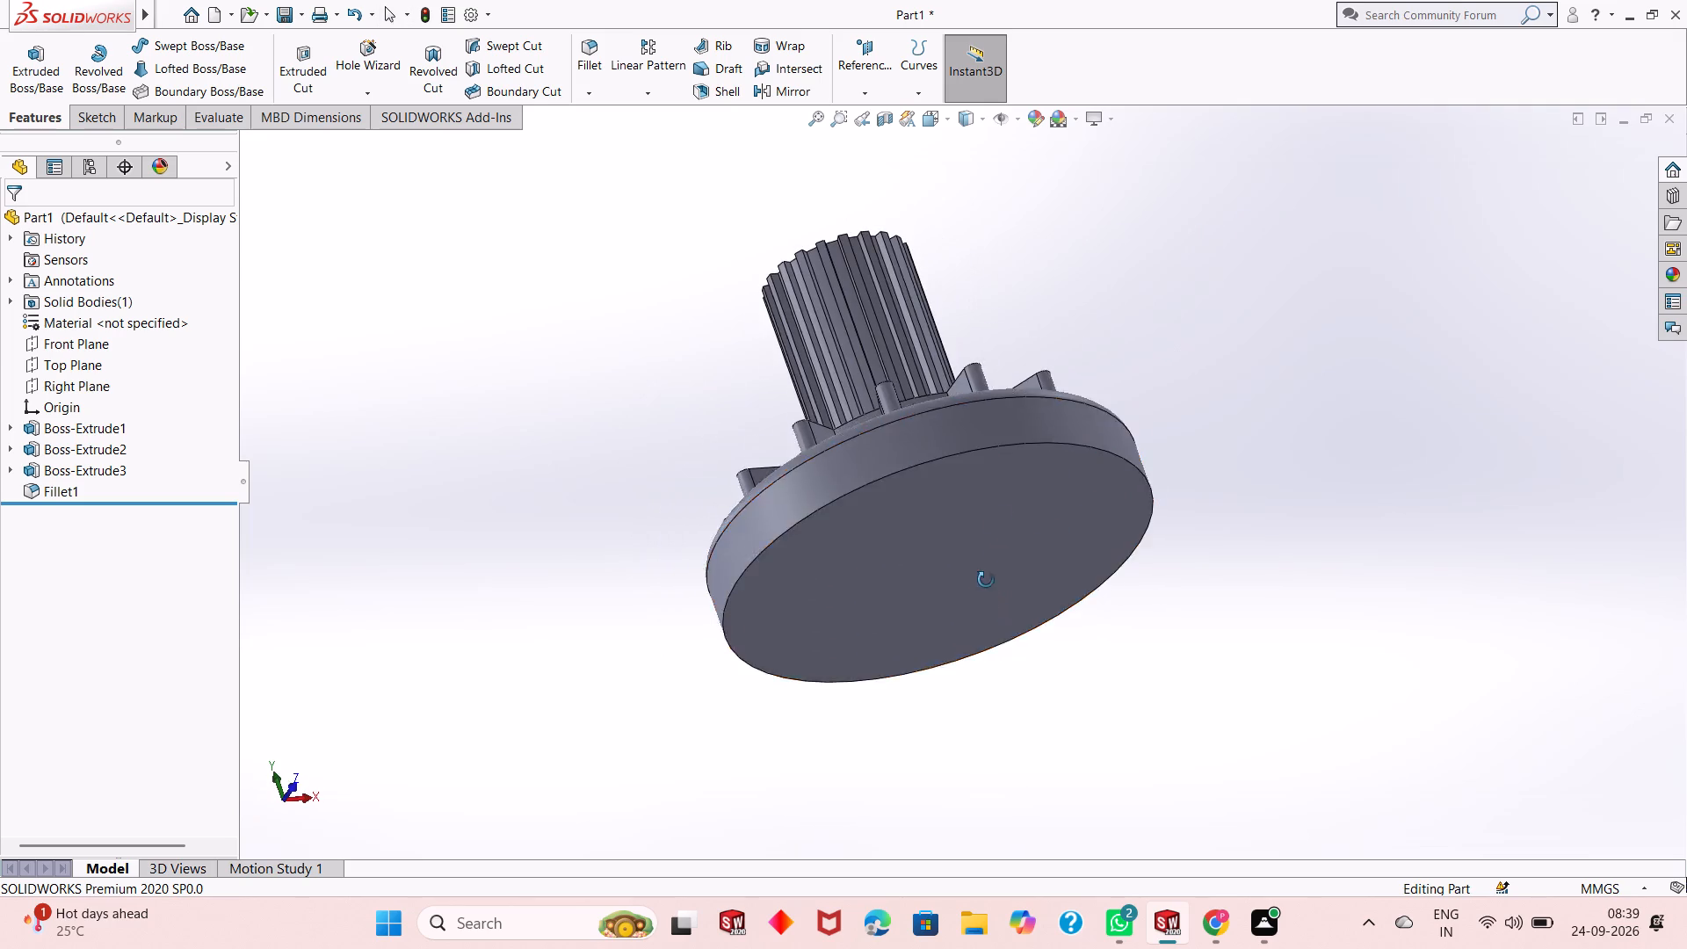
{"action": "middle_click_drag", "start_coordinate": [986, 580], "coordinate": [1019, 400]}
{"action": "scroll", "coordinate": [1019, 398], "scroll_direction": "down", "scroll_amount": 4}
{"action": "middle_click_drag", "start_coordinate": [1017, 404], "coordinate": [1111, 634]}
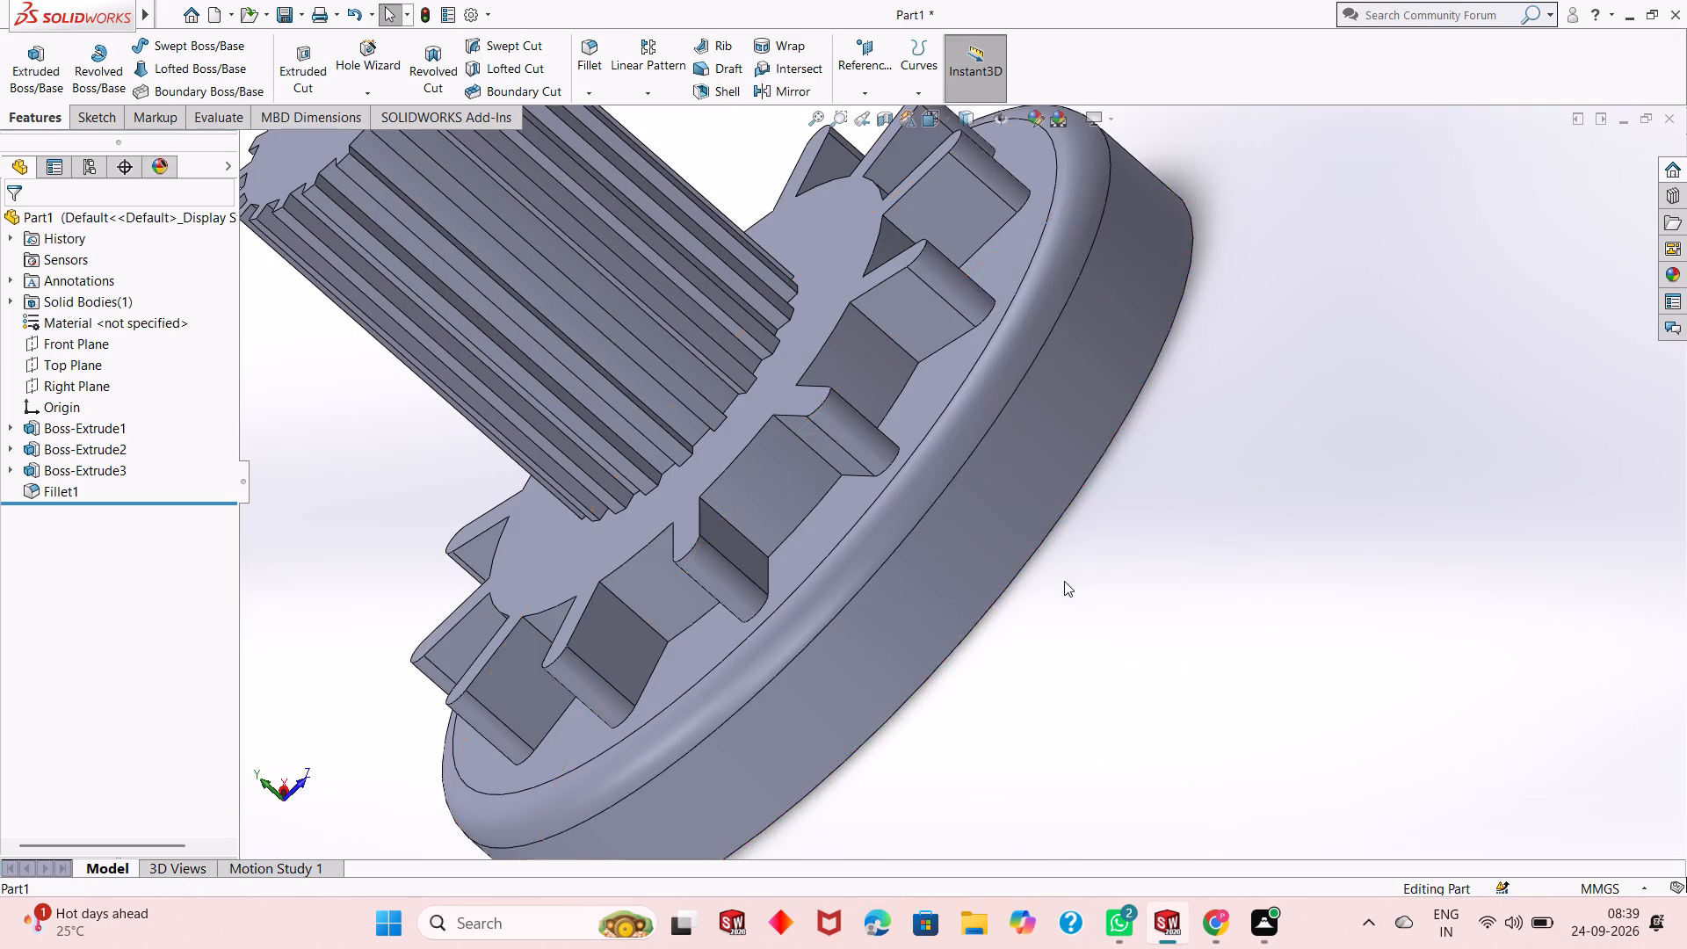
{"action": "middle_click_drag", "start_coordinate": [790, 459], "coordinate": [838, 570]}
{"action": "scroll", "coordinate": [807, 510], "scroll_direction": "down", "scroll_amount": 4}
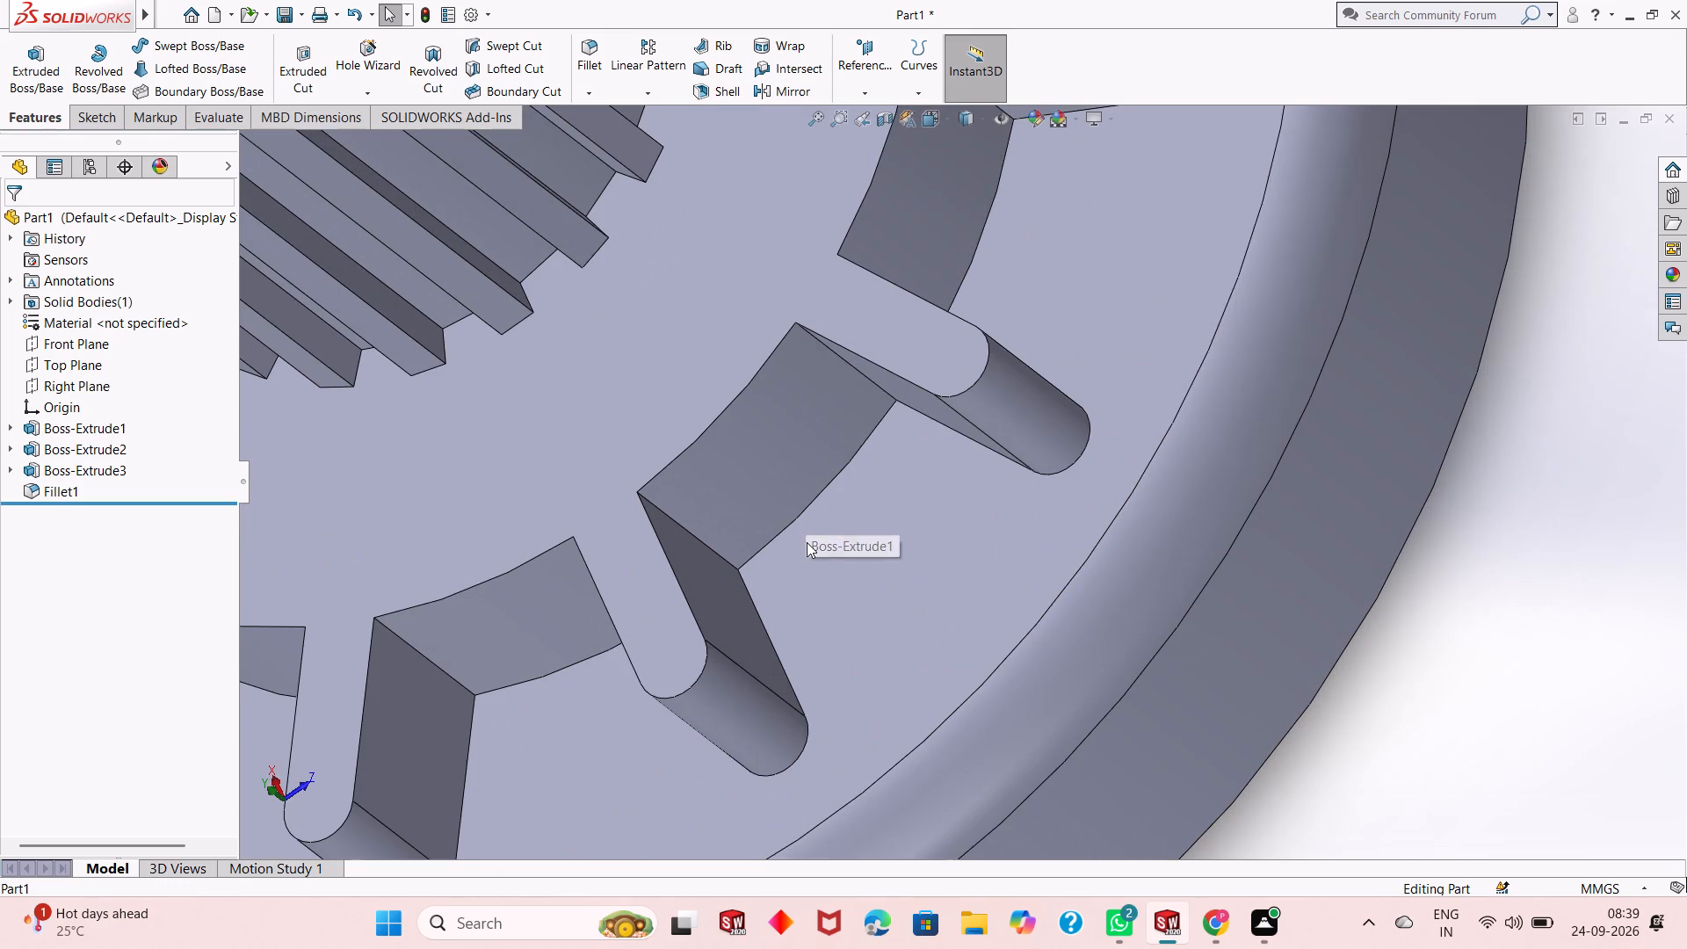
{"action": "middle_click_drag", "start_coordinate": [807, 543], "coordinate": [852, 482]}
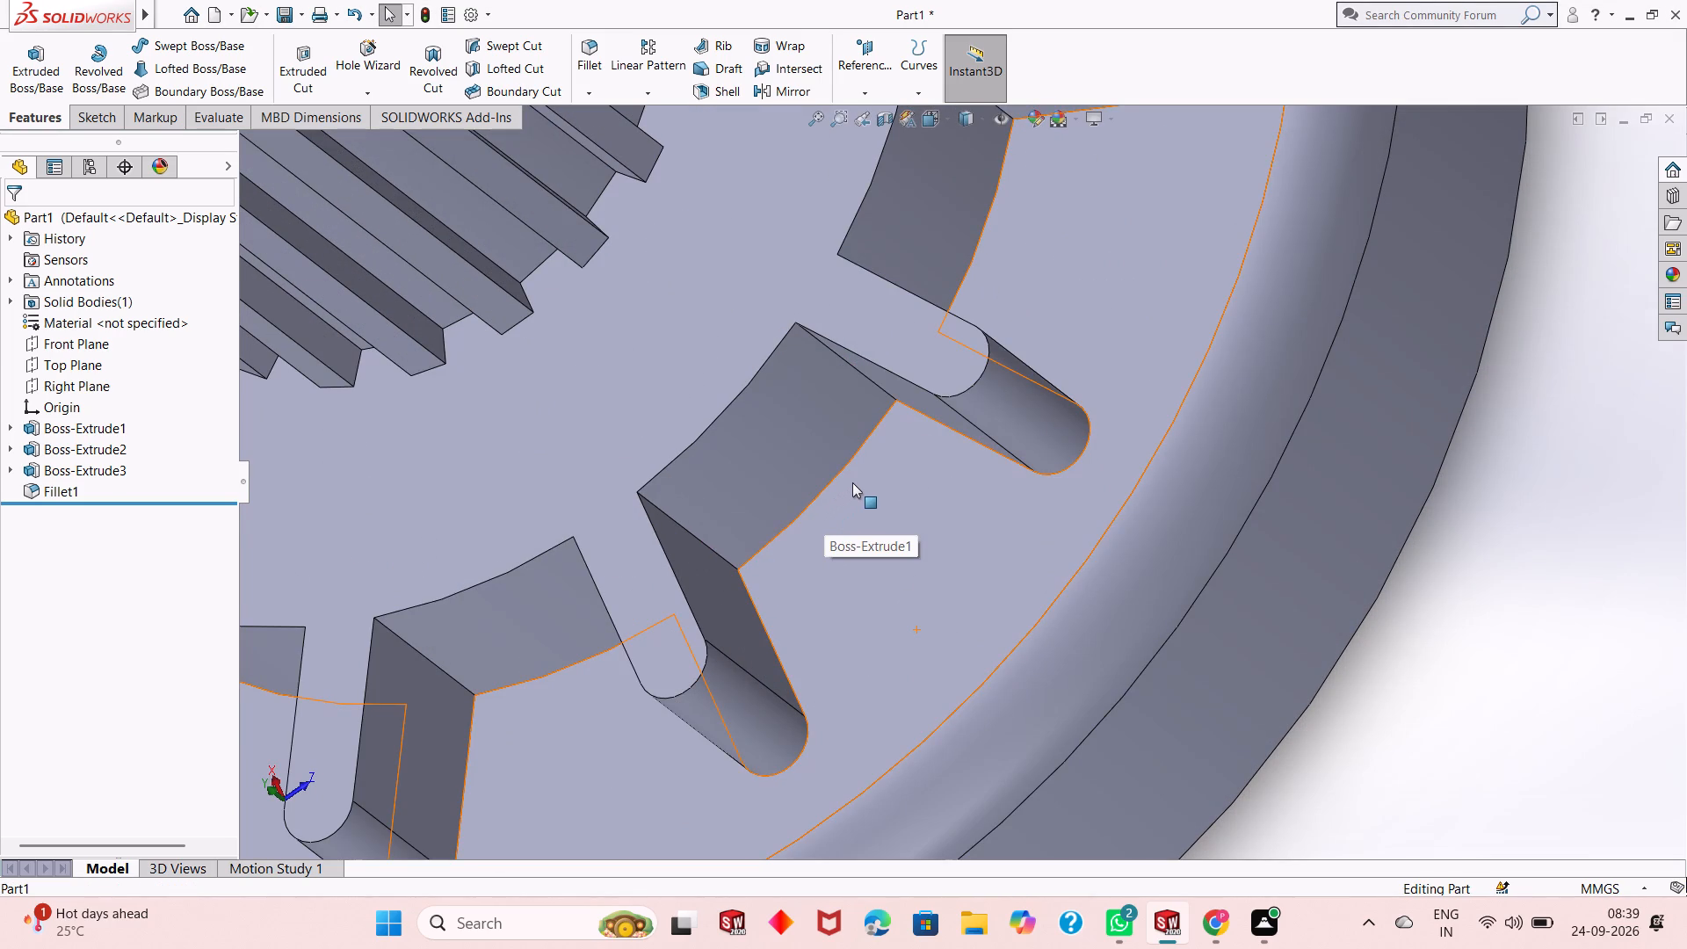
{"action": "middle_click_drag", "start_coordinate": [852, 482], "coordinate": [981, 390]}
{"action": "scroll", "coordinate": [763, 540], "scroll_direction": "up", "scroll_amount": 1}
{"action": "middle_click_drag", "start_coordinate": [763, 542], "coordinate": [895, 425]}
{"action": "scroll", "coordinate": [684, 493], "scroll_direction": "up", "scroll_amount": 4}
{"action": "scroll", "coordinate": [677, 189], "scroll_direction": "down", "scroll_amount": 3}
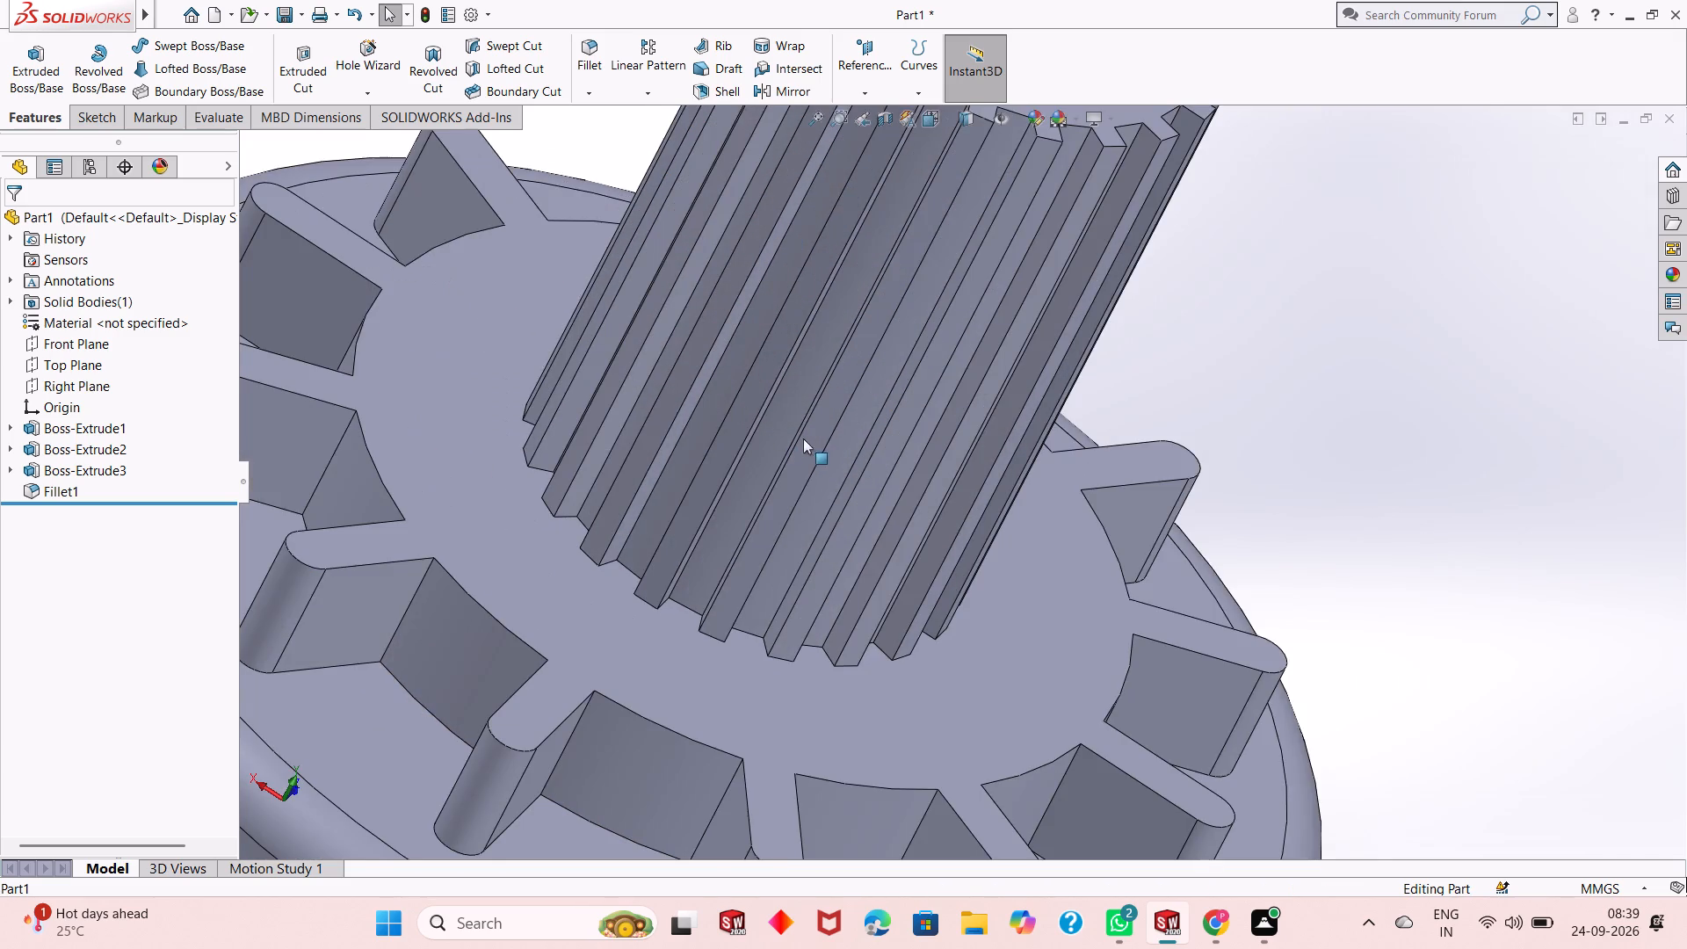
{"action": "middle_click_drag", "start_coordinate": [814, 441], "coordinate": [793, 514]}
{"action": "scroll", "coordinate": [841, 339], "scroll_direction": "up", "scroll_amount": 2}
{"action": "scroll", "coordinate": [911, 232], "scroll_direction": "down", "scroll_amount": 1}
{"action": "middle_click_drag", "start_coordinate": [915, 250], "coordinate": [911, 296]}
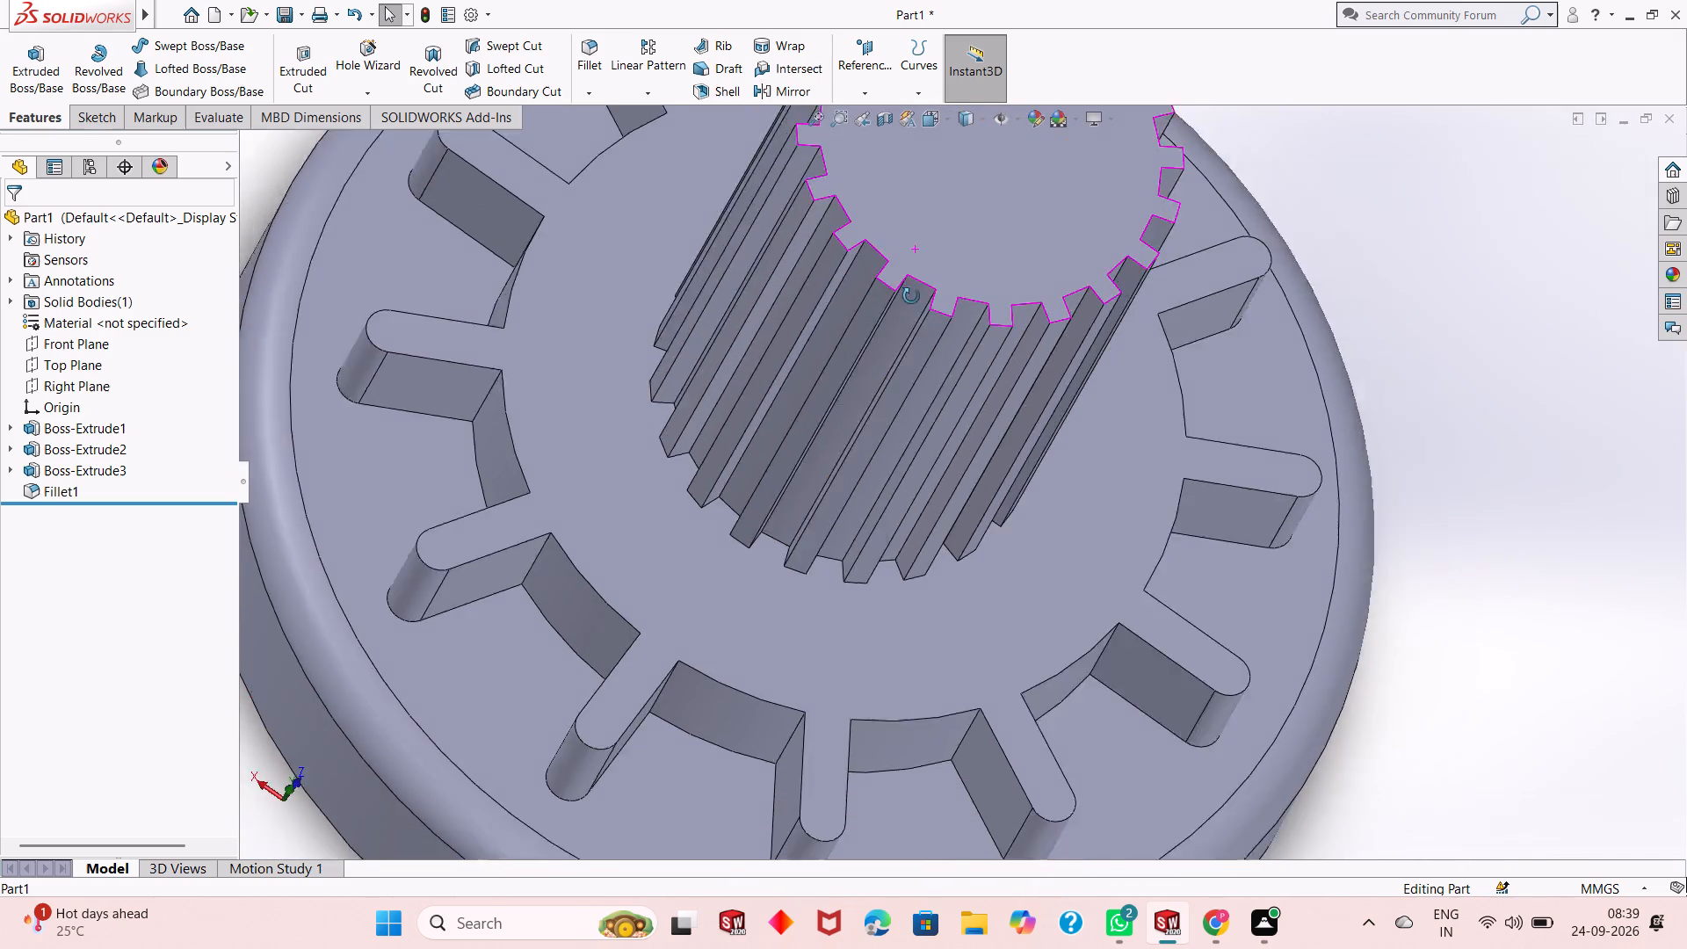
Examine the splined shaft's teeth, grooves and end face up close from several angles.
{"action": "middle_click_drag", "start_coordinate": [911, 296], "coordinate": [880, 347]}
{"action": "scroll", "coordinate": [938, 279], "scroll_direction": "down", "scroll_amount": 7}
{"action": "scroll", "coordinate": [967, 385], "scroll_direction": "down", "scroll_amount": 3}
{"action": "scroll", "coordinate": [1017, 523], "scroll_direction": "up", "scroll_amount": 1}
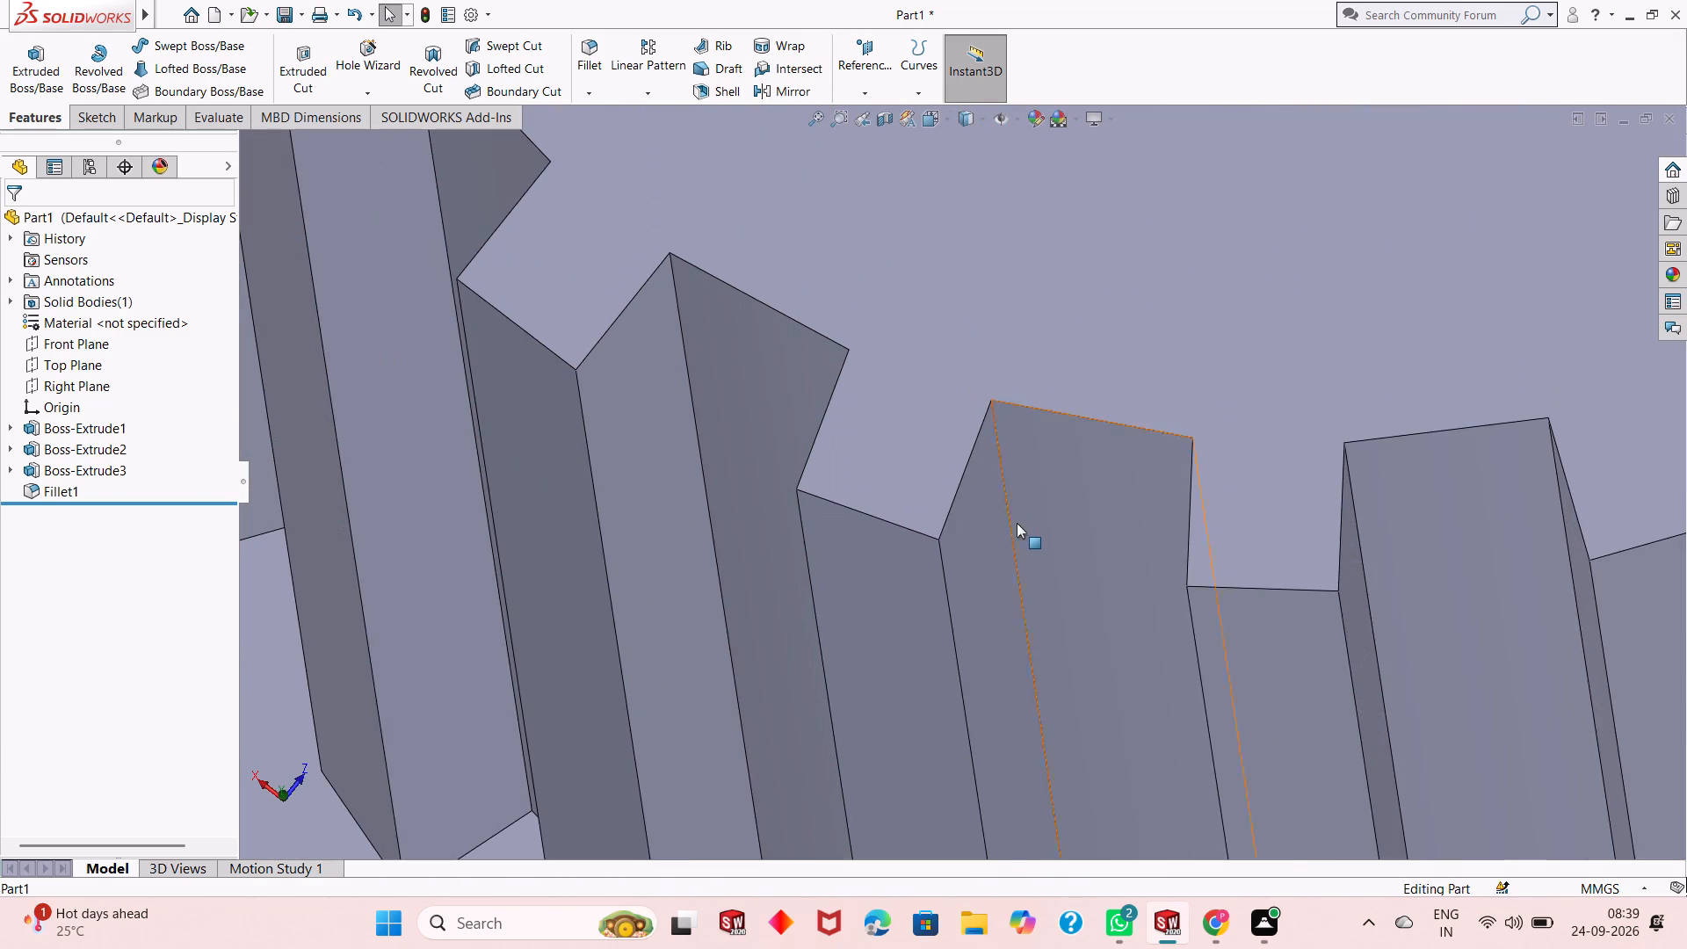
{"action": "scroll", "coordinate": [1017, 523], "scroll_direction": "up", "scroll_amount": 1}
{"action": "middle_click_drag", "start_coordinate": [1018, 530], "coordinate": [1046, 474]}
{"action": "scroll", "coordinate": [1046, 474], "scroll_direction": "up", "scroll_amount": 7}
{"action": "middle_click_drag", "start_coordinate": [996, 517], "coordinate": [966, 455]}
{"action": "middle_click_drag", "start_coordinate": [956, 450], "coordinate": [945, 453]}
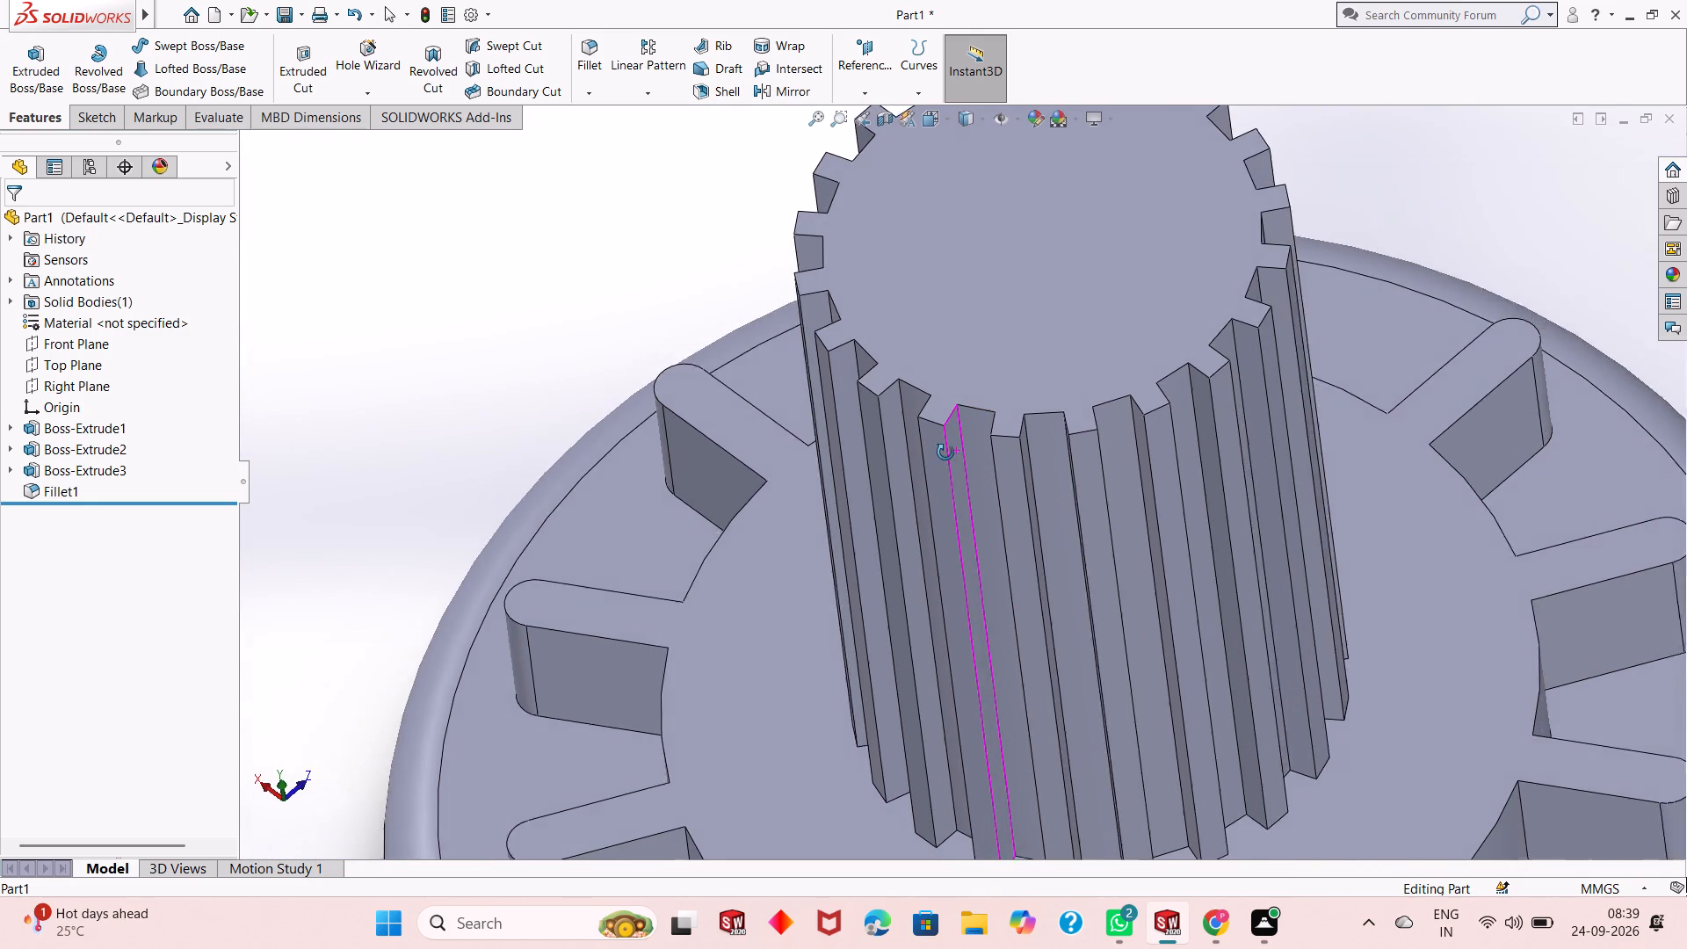
{"action": "middle_click_drag", "start_coordinate": [945, 453], "coordinate": [859, 489]}
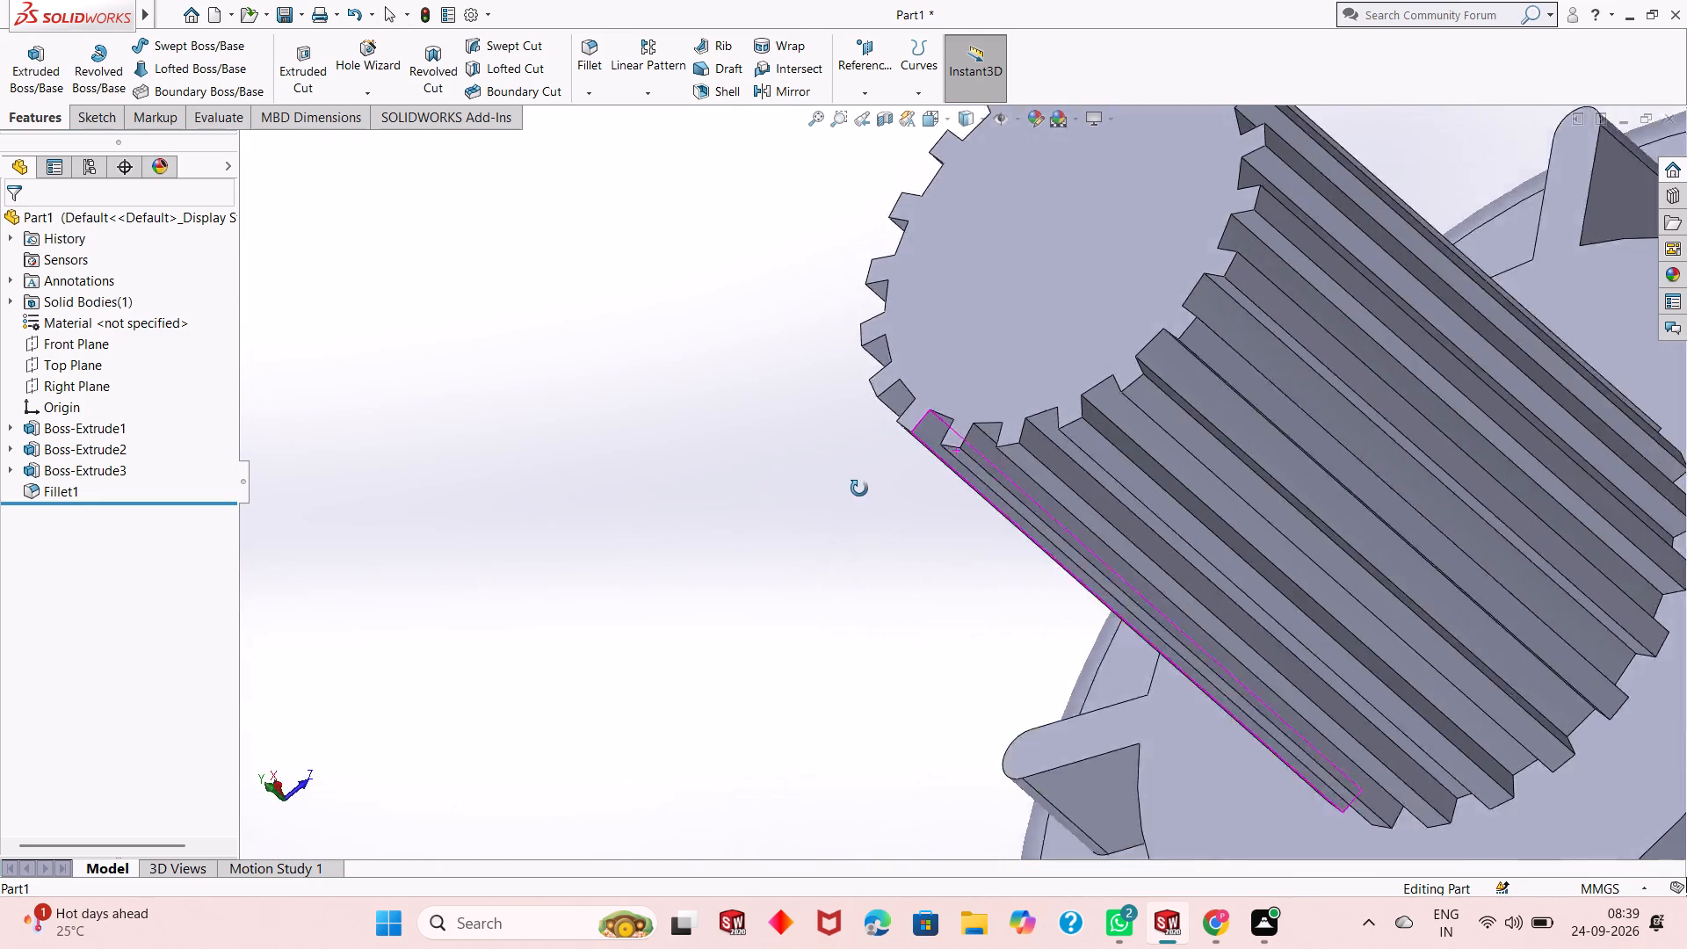
{"action": "middle_click_drag", "start_coordinate": [859, 489], "coordinate": [1124, 242]}
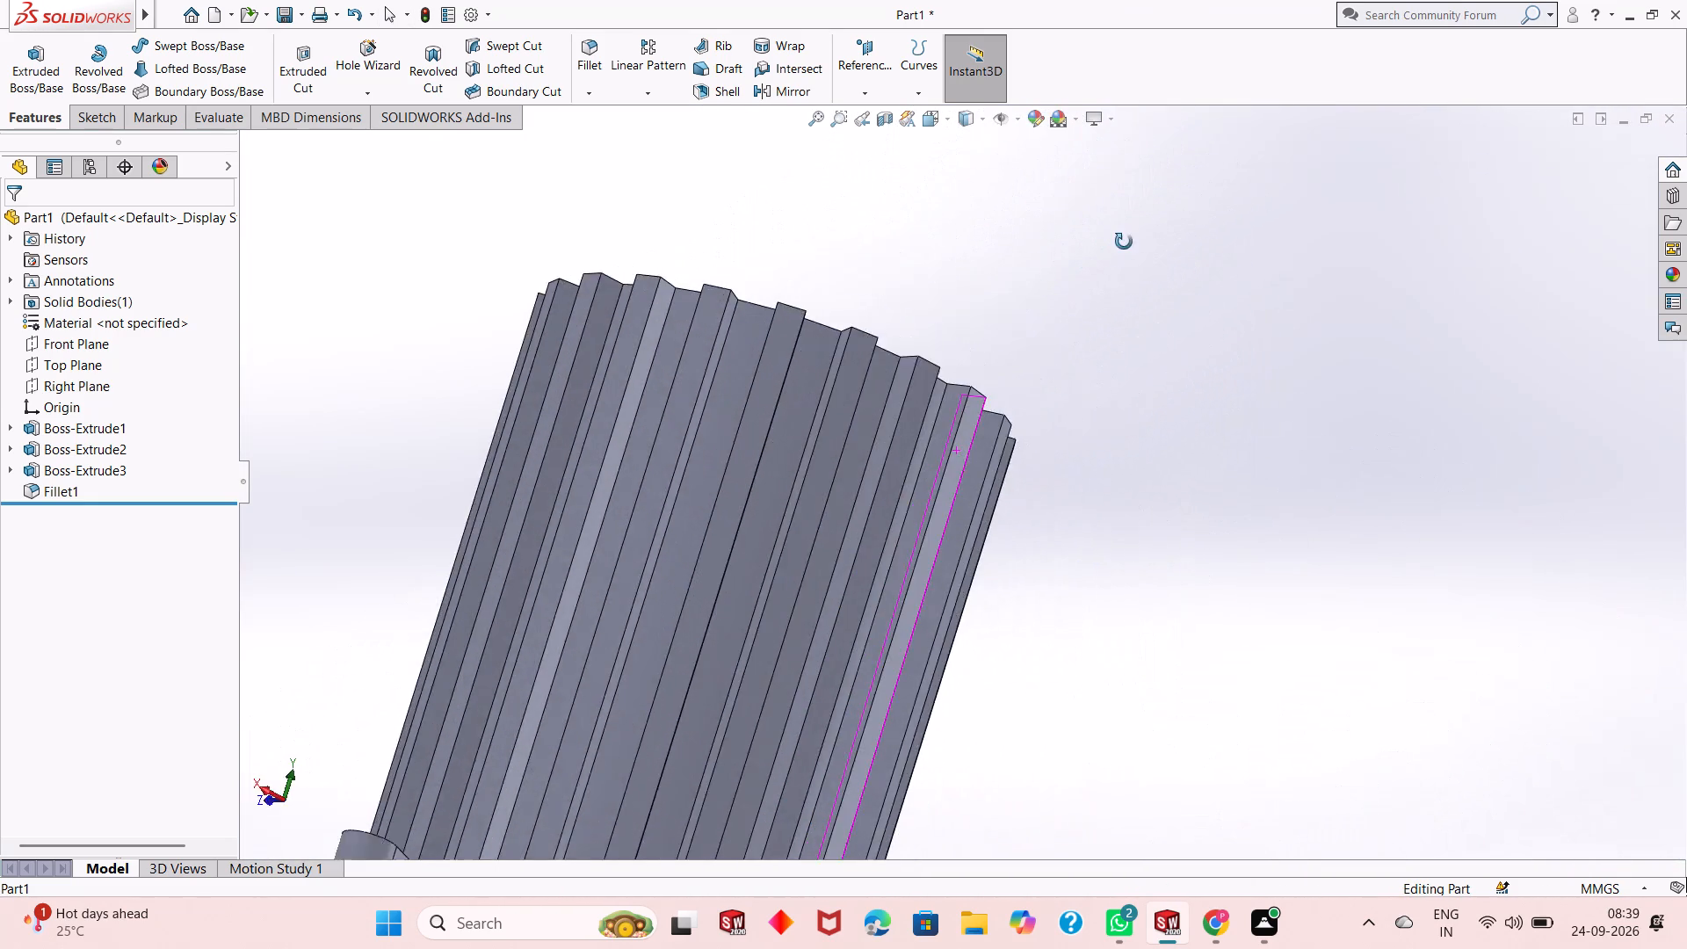
{"action": "middle_click_drag", "start_coordinate": [1124, 242], "coordinate": [985, 427]}
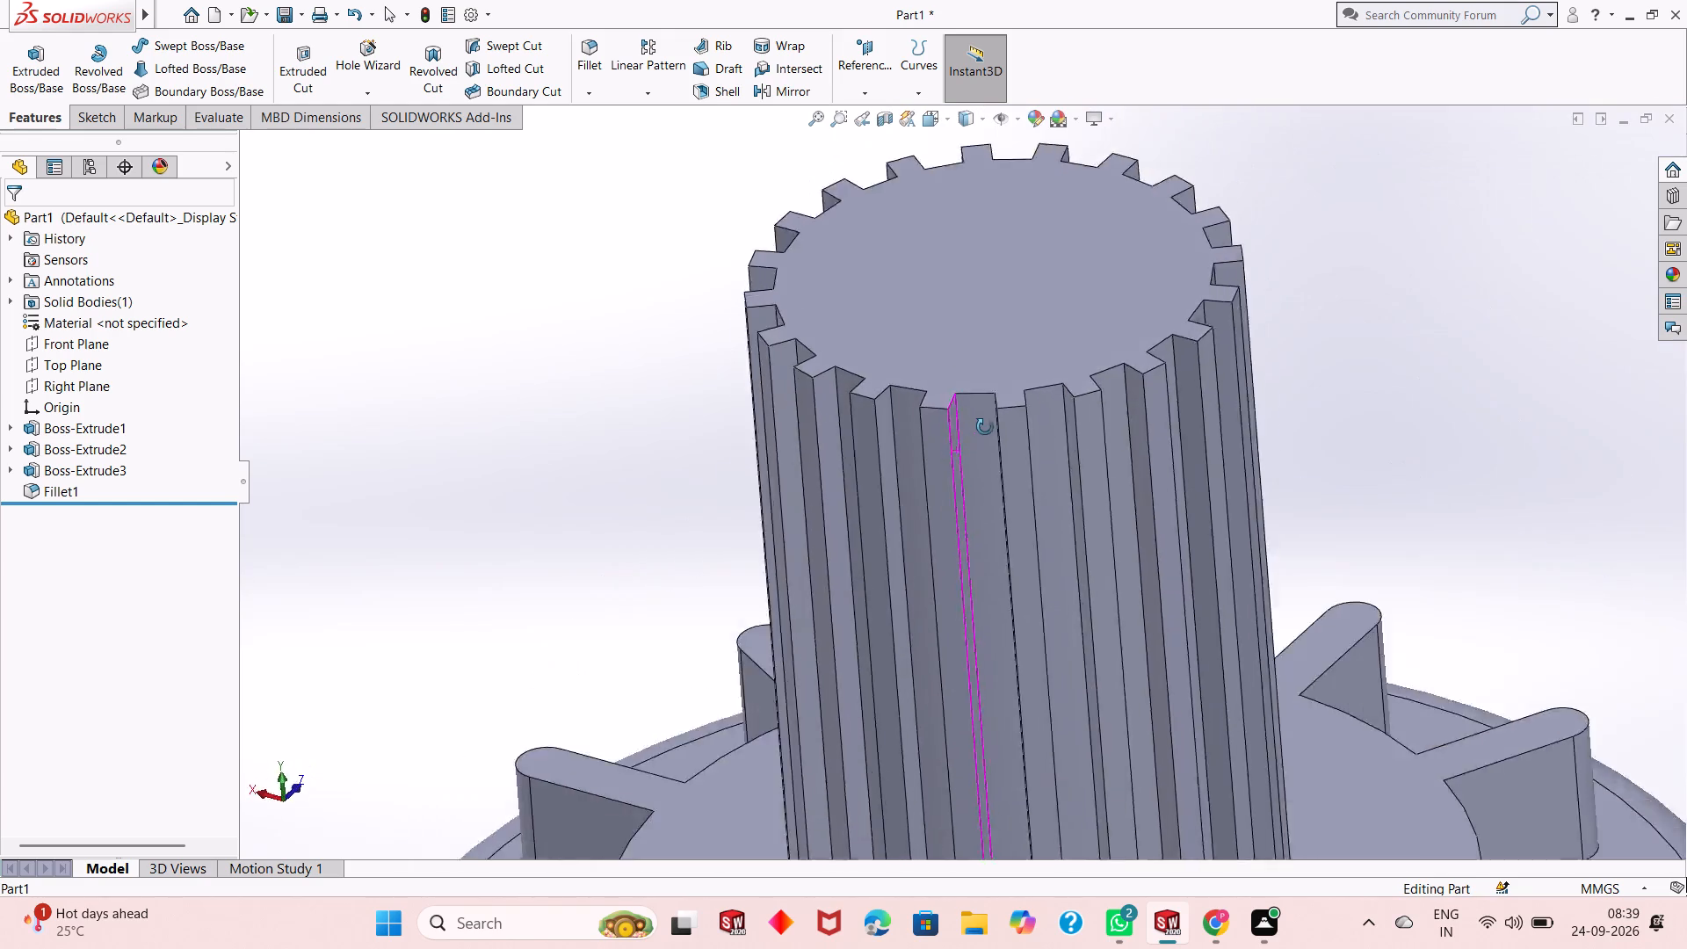
{"action": "middle_click_drag", "start_coordinate": [985, 427], "coordinate": [1120, 285]}
{"action": "middle_click_drag", "start_coordinate": [916, 352], "coordinate": [962, 478]}
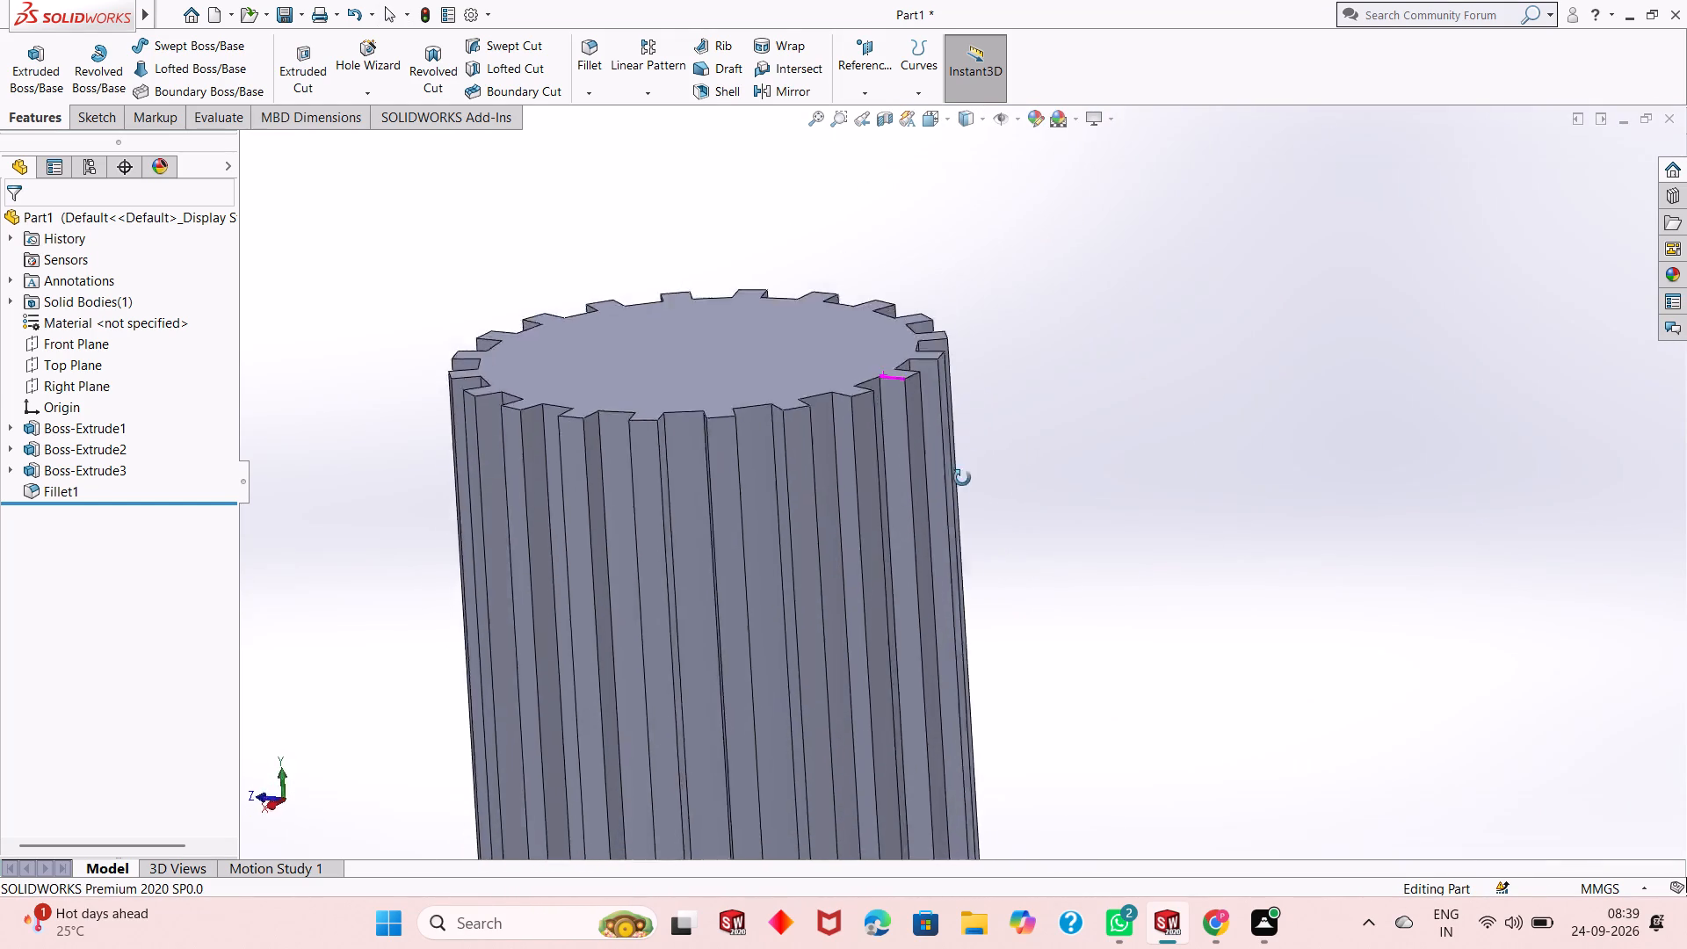
{"action": "middle_click_drag", "start_coordinate": [962, 478], "coordinate": [932, 702]}
Examine the whole part from above and at an angle, covering the hub arms, filleted rim and shaft.
{"action": "scroll", "coordinate": [913, 639], "scroll_direction": "up", "scroll_amount": 2}
{"action": "middle_click_drag", "start_coordinate": [890, 308], "coordinate": [898, 330]}
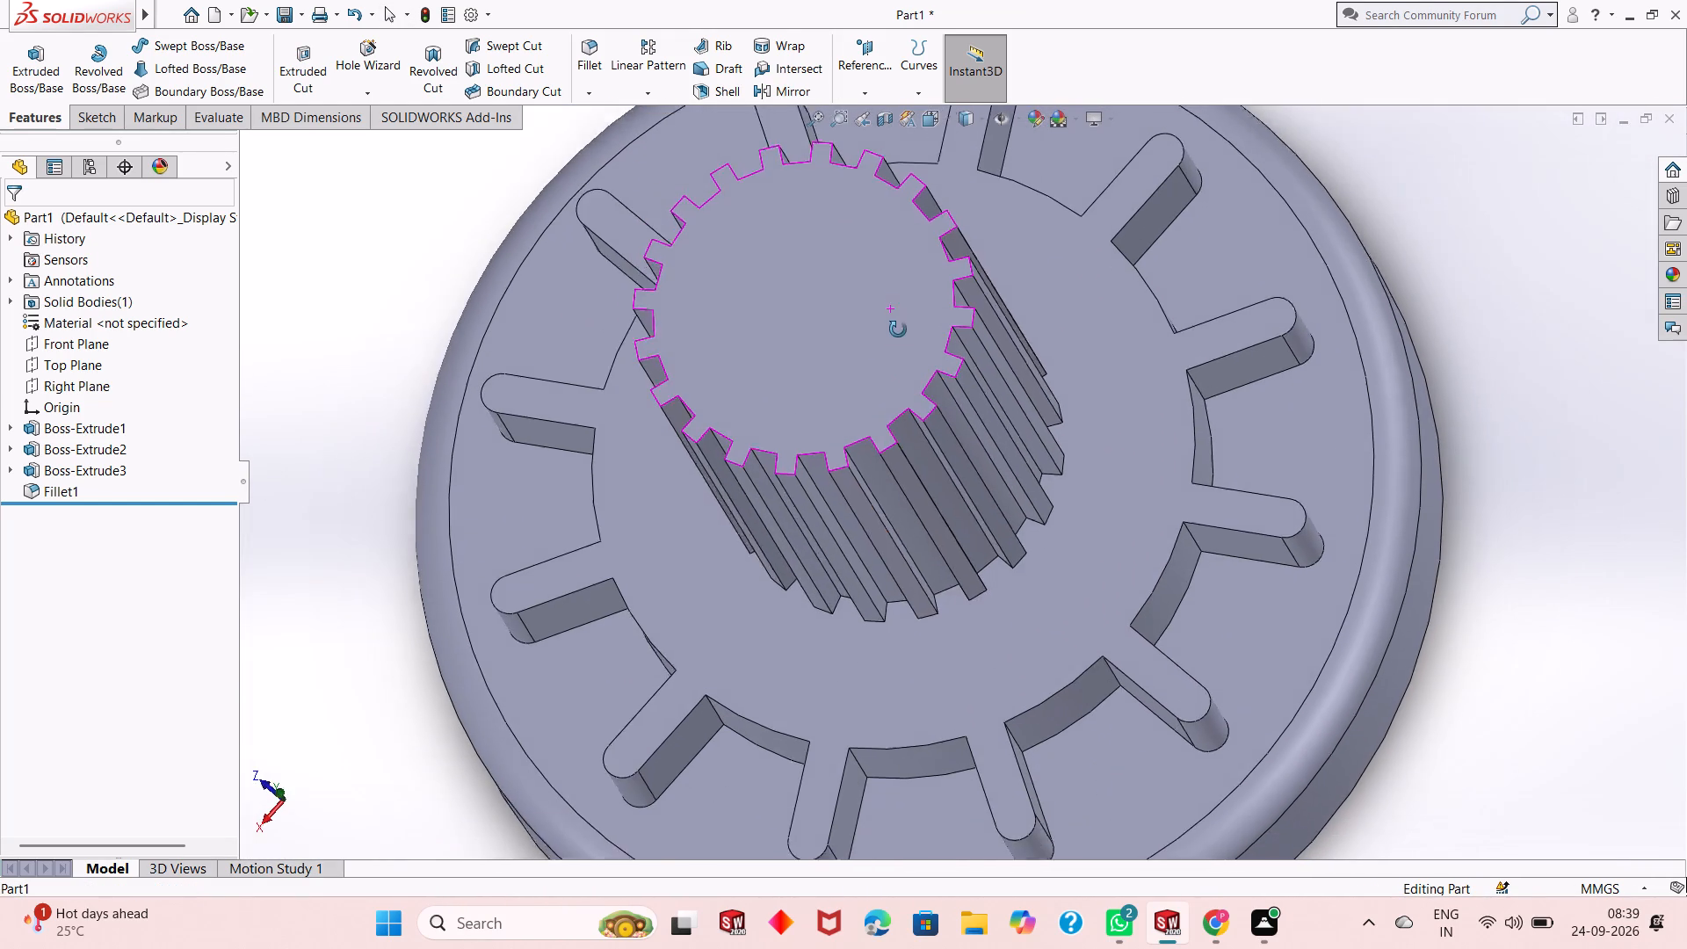
{"action": "middle_click_drag", "start_coordinate": [898, 330], "coordinate": [898, 336]}
{"action": "scroll", "coordinate": [901, 281], "scroll_direction": "down", "scroll_amount": 4}
{"action": "scroll", "coordinate": [803, 474], "scroll_direction": "up", "scroll_amount": 2}
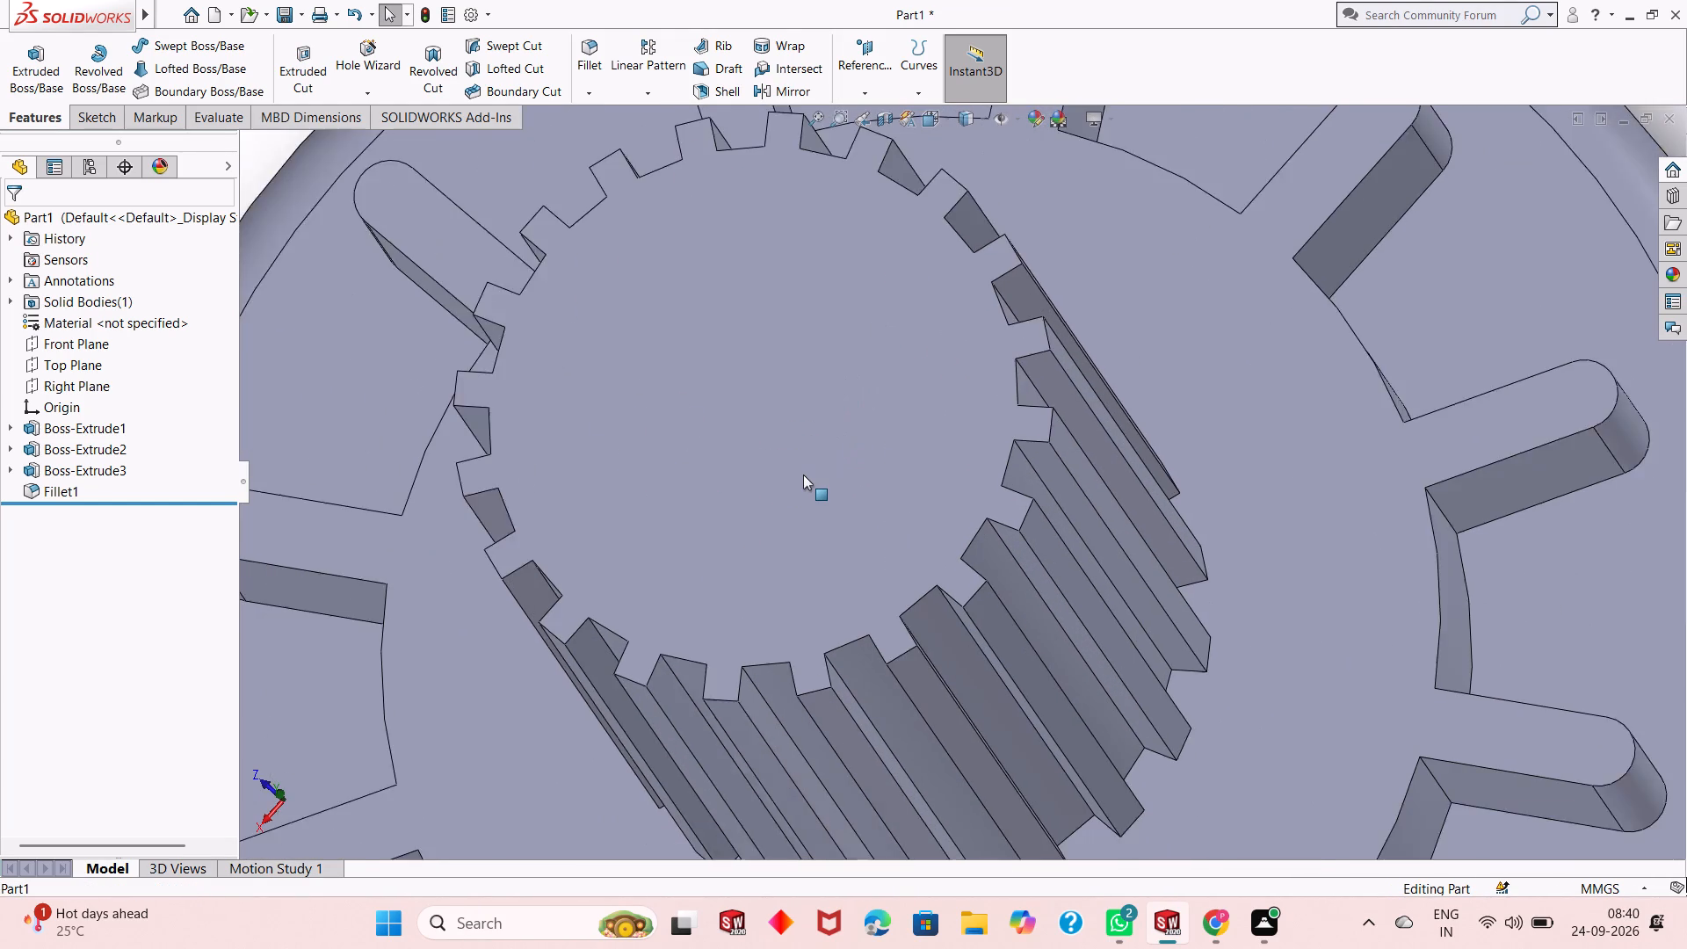
{"action": "scroll", "coordinate": [803, 474], "scroll_direction": "up", "scroll_amount": 2}
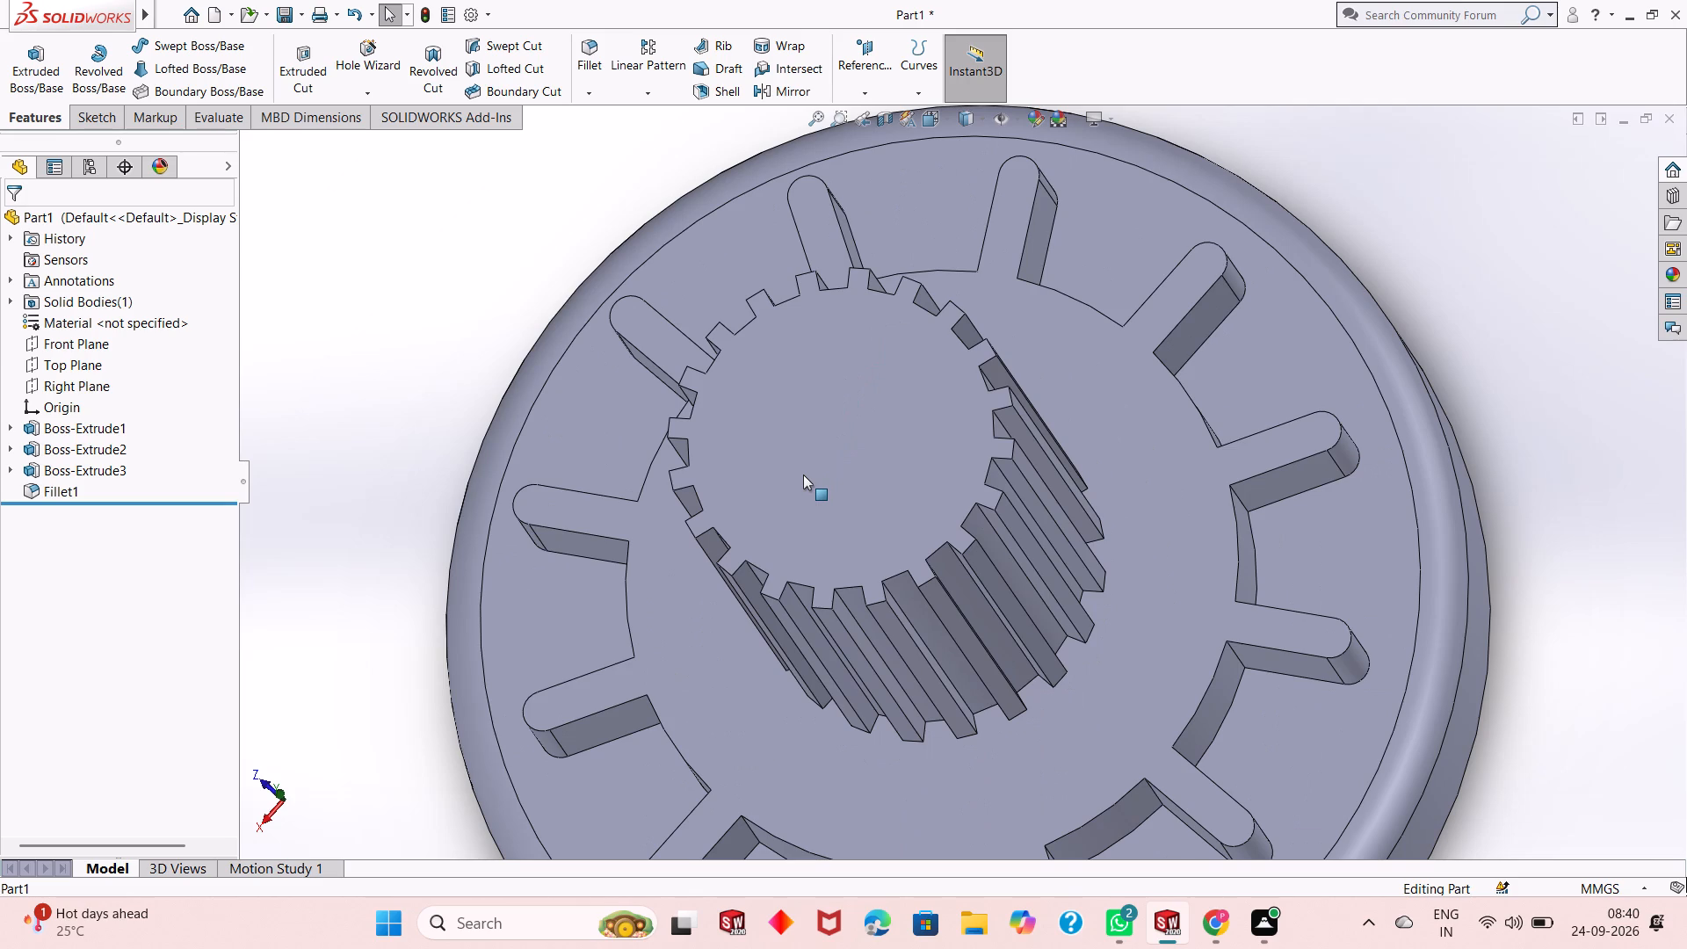
{"action": "middle_click_drag", "start_coordinate": [802, 475], "coordinate": [840, 431]}
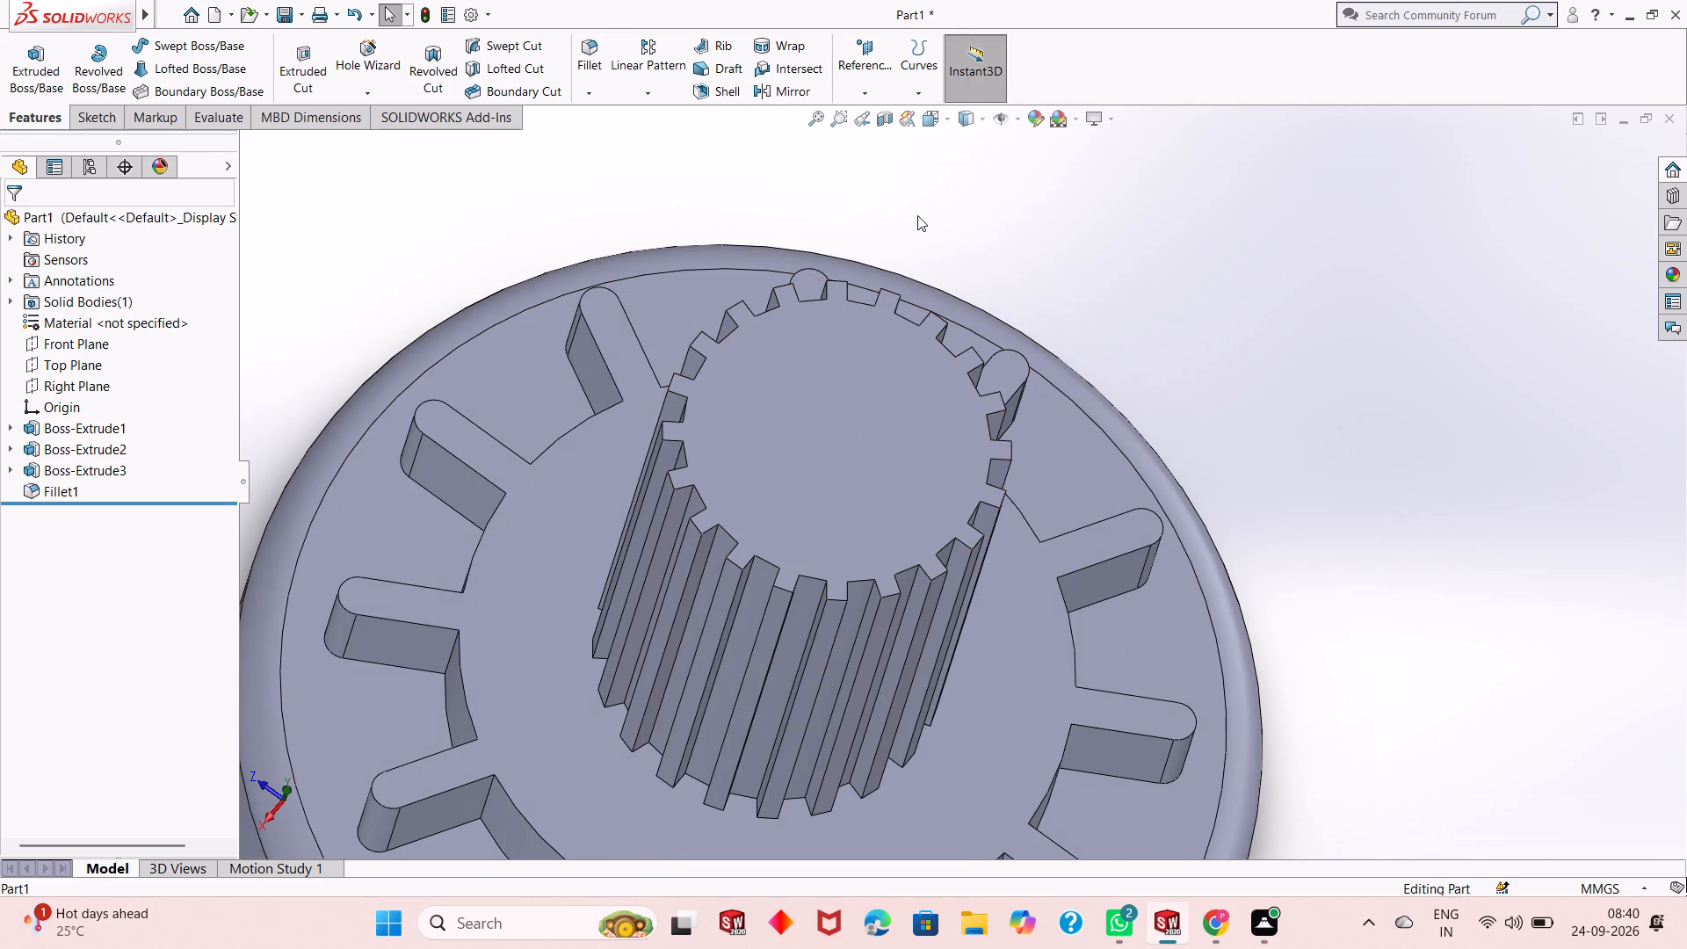
{"action": "scroll", "coordinate": [829, 501], "scroll_direction": "up", "scroll_amount": 5}
{"action": "middle_click_drag", "start_coordinate": [823, 528], "coordinate": [841, 454]}
{"action": "scroll", "coordinate": [843, 439], "scroll_direction": "down", "scroll_amount": 2}
{"action": "scroll", "coordinate": [901, 555], "scroll_direction": "up", "scroll_amount": 1}
{"action": "middle_click_drag", "start_coordinate": [901, 556], "coordinate": [902, 519]}
{"action": "scroll", "coordinate": [909, 563], "scroll_direction": "up", "scroll_amount": 2}
{"action": "scroll", "coordinate": [1037, 612], "scroll_direction": "down", "scroll_amount": 3}
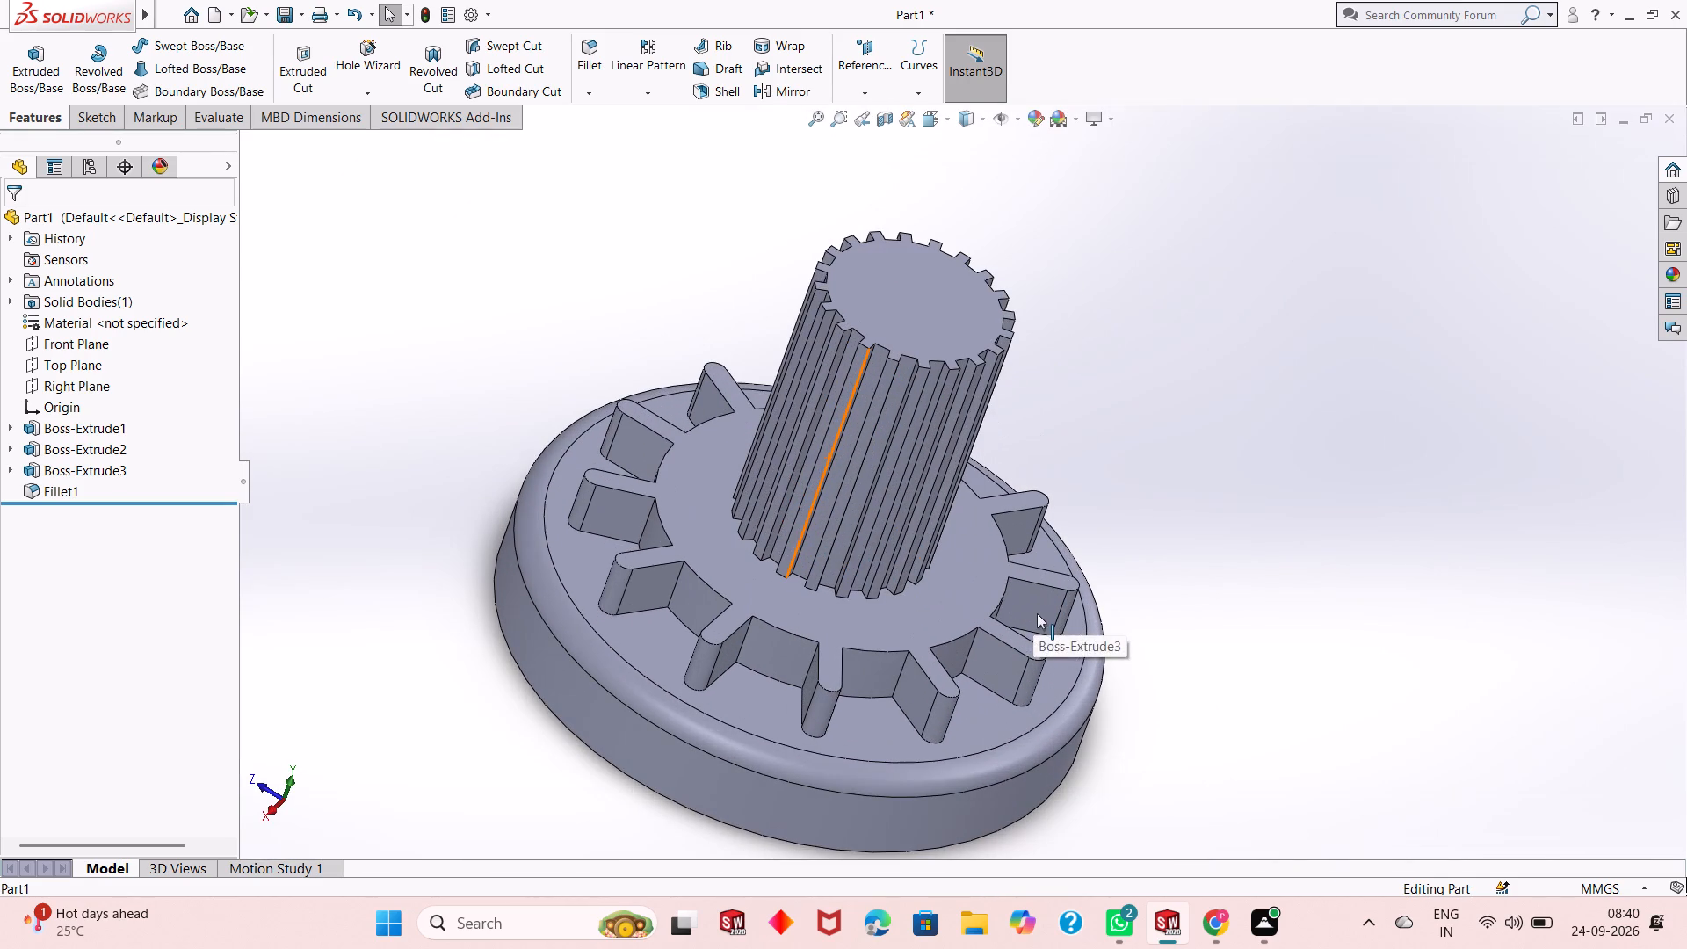
Open the whole part's appearance settings and apply the light red standard colour.
{"action": "left_click", "coordinate": [1033, 127]}
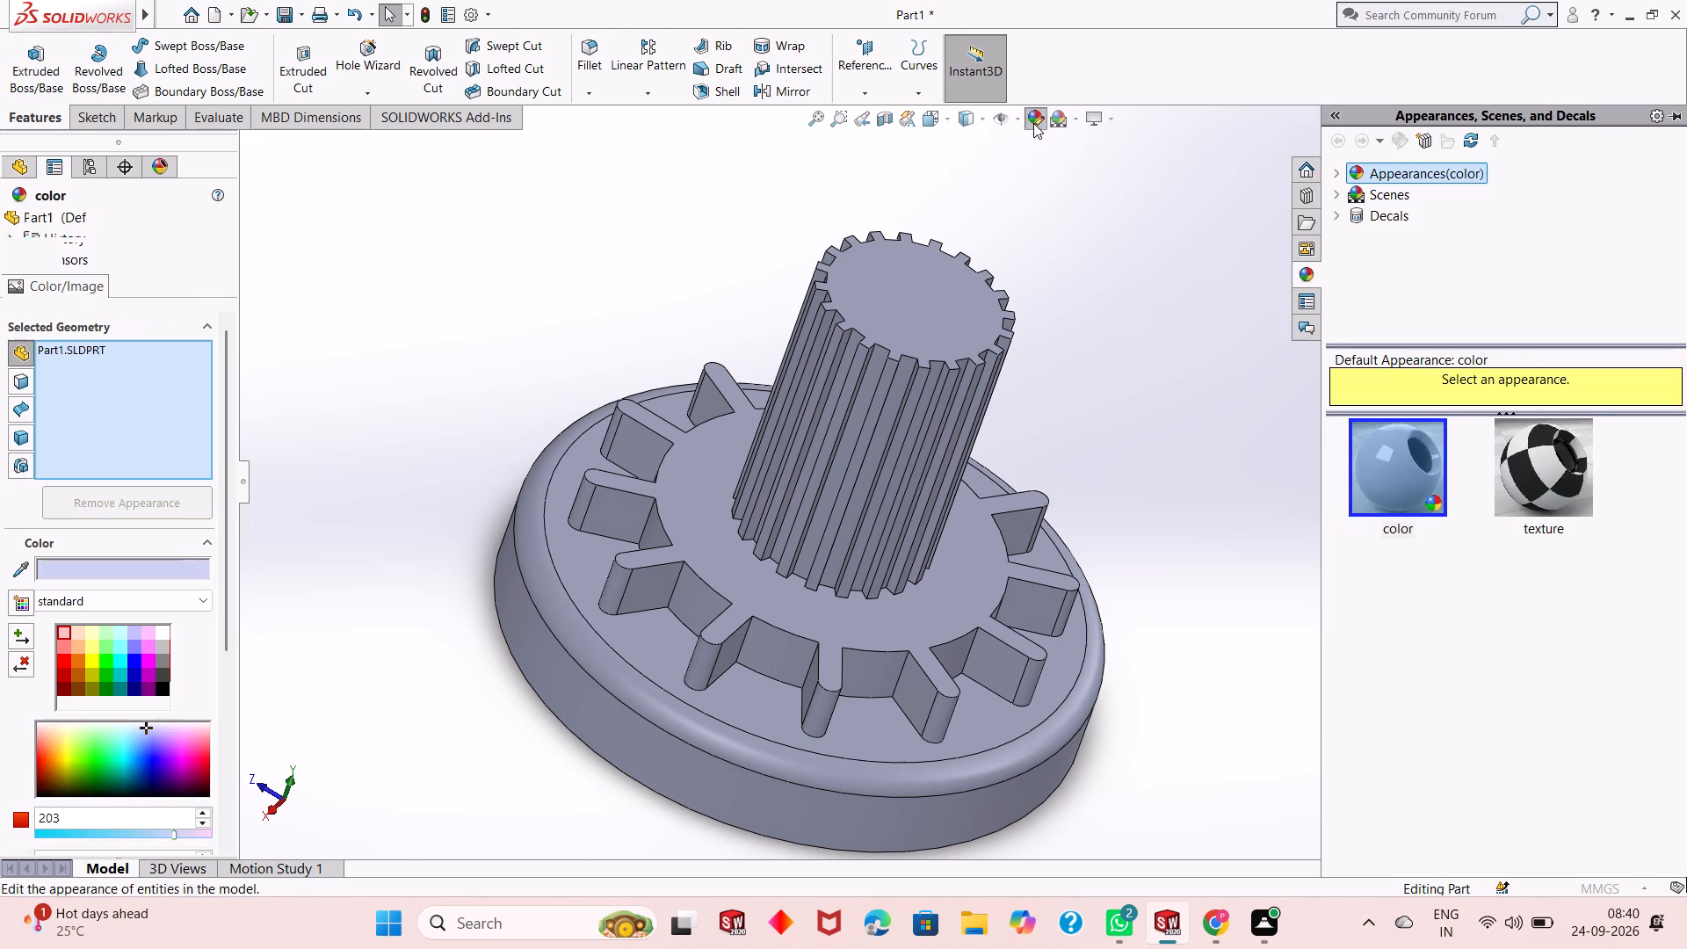
{"action": "left_click", "coordinate": [62, 648]}
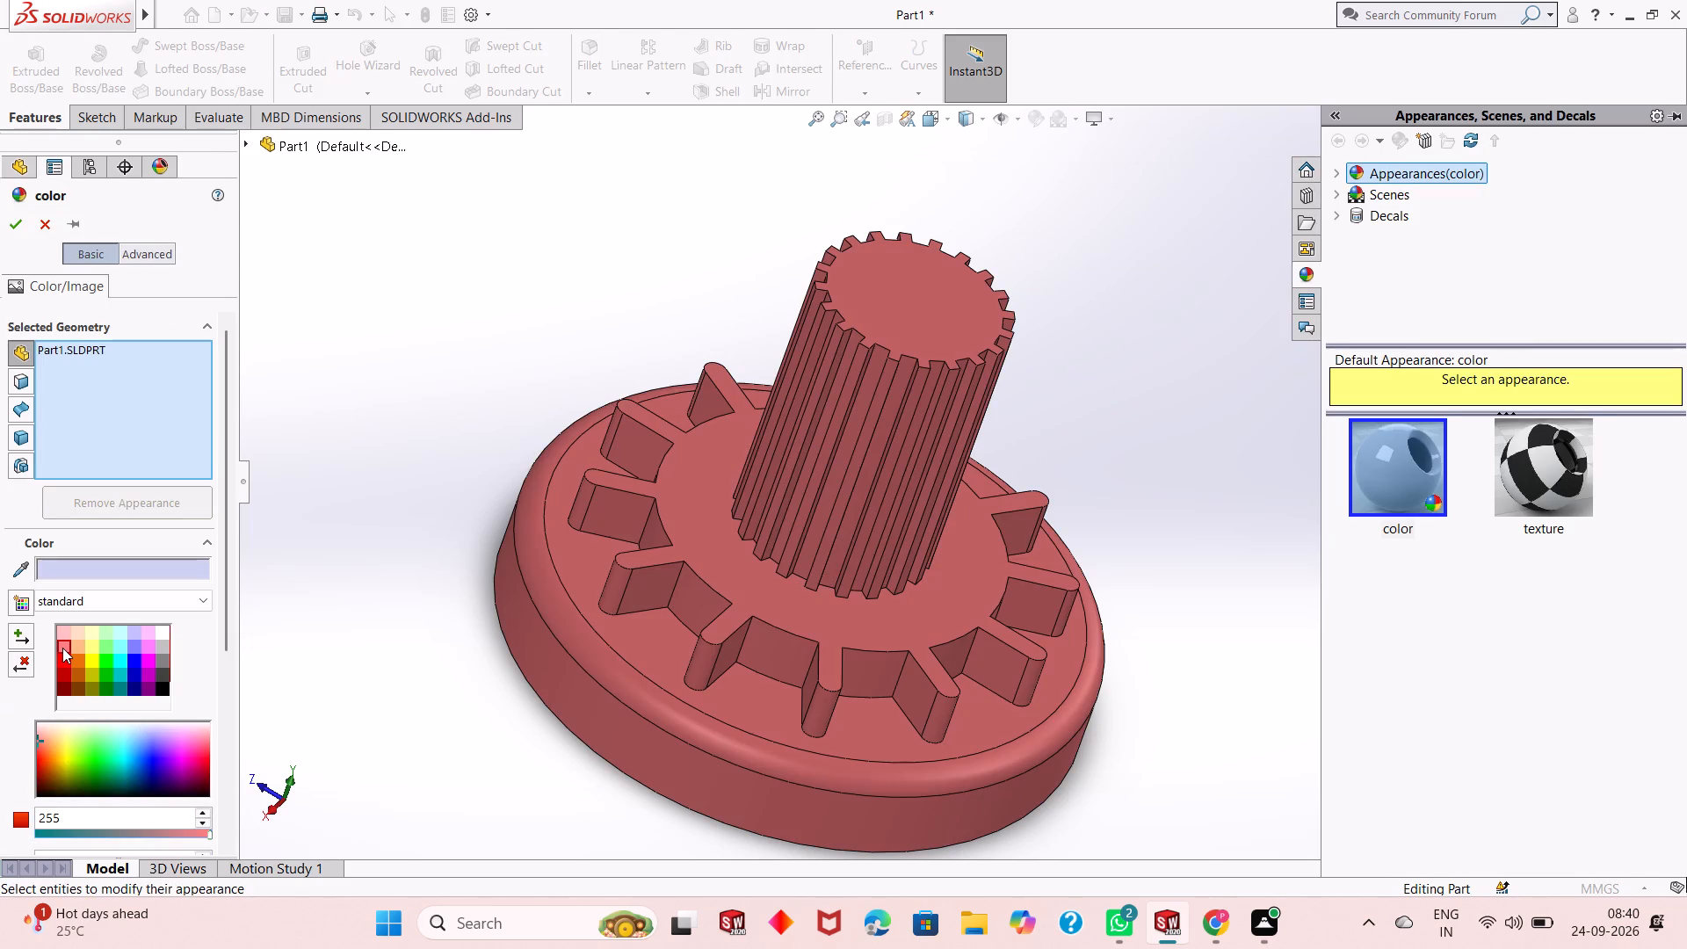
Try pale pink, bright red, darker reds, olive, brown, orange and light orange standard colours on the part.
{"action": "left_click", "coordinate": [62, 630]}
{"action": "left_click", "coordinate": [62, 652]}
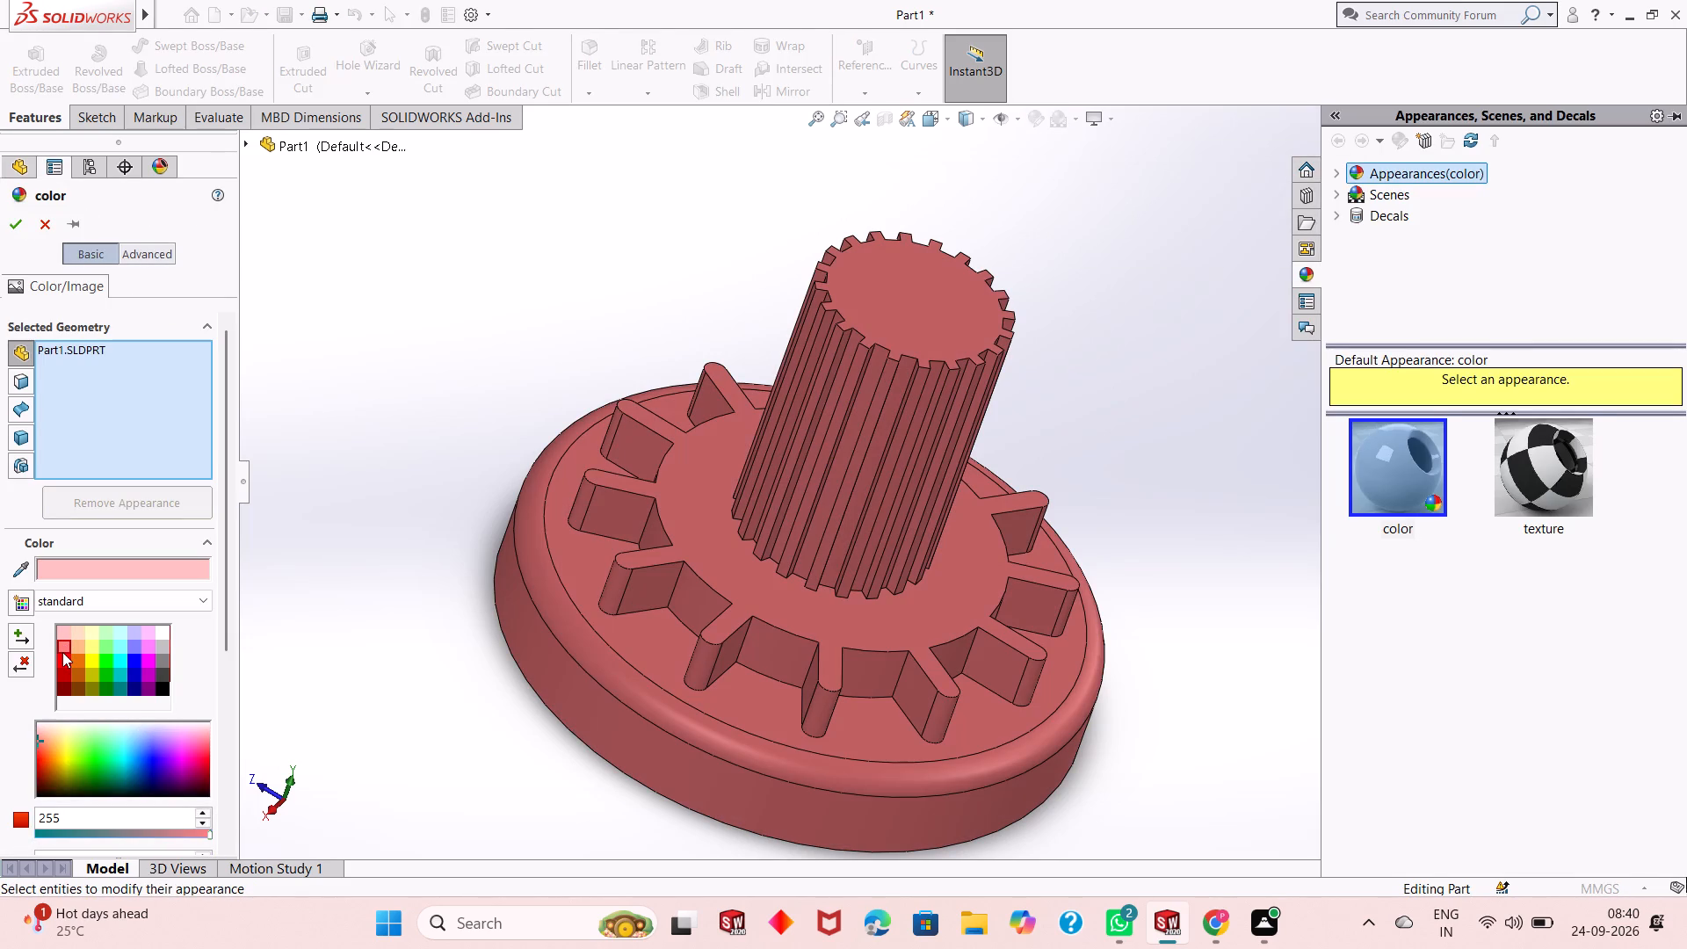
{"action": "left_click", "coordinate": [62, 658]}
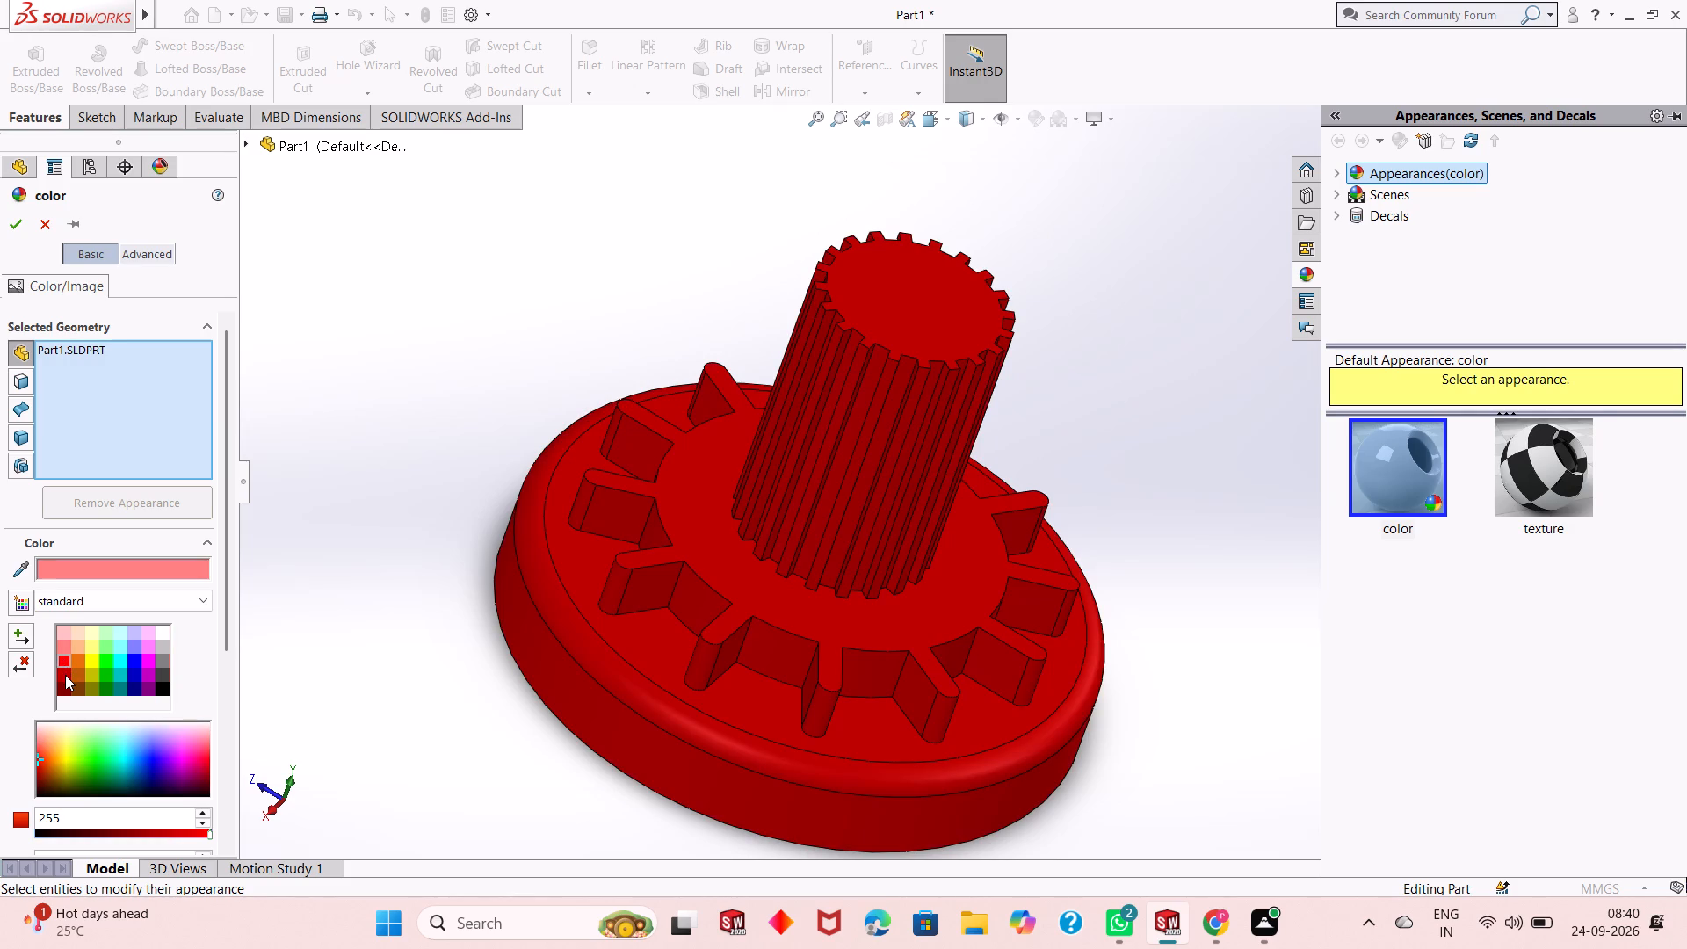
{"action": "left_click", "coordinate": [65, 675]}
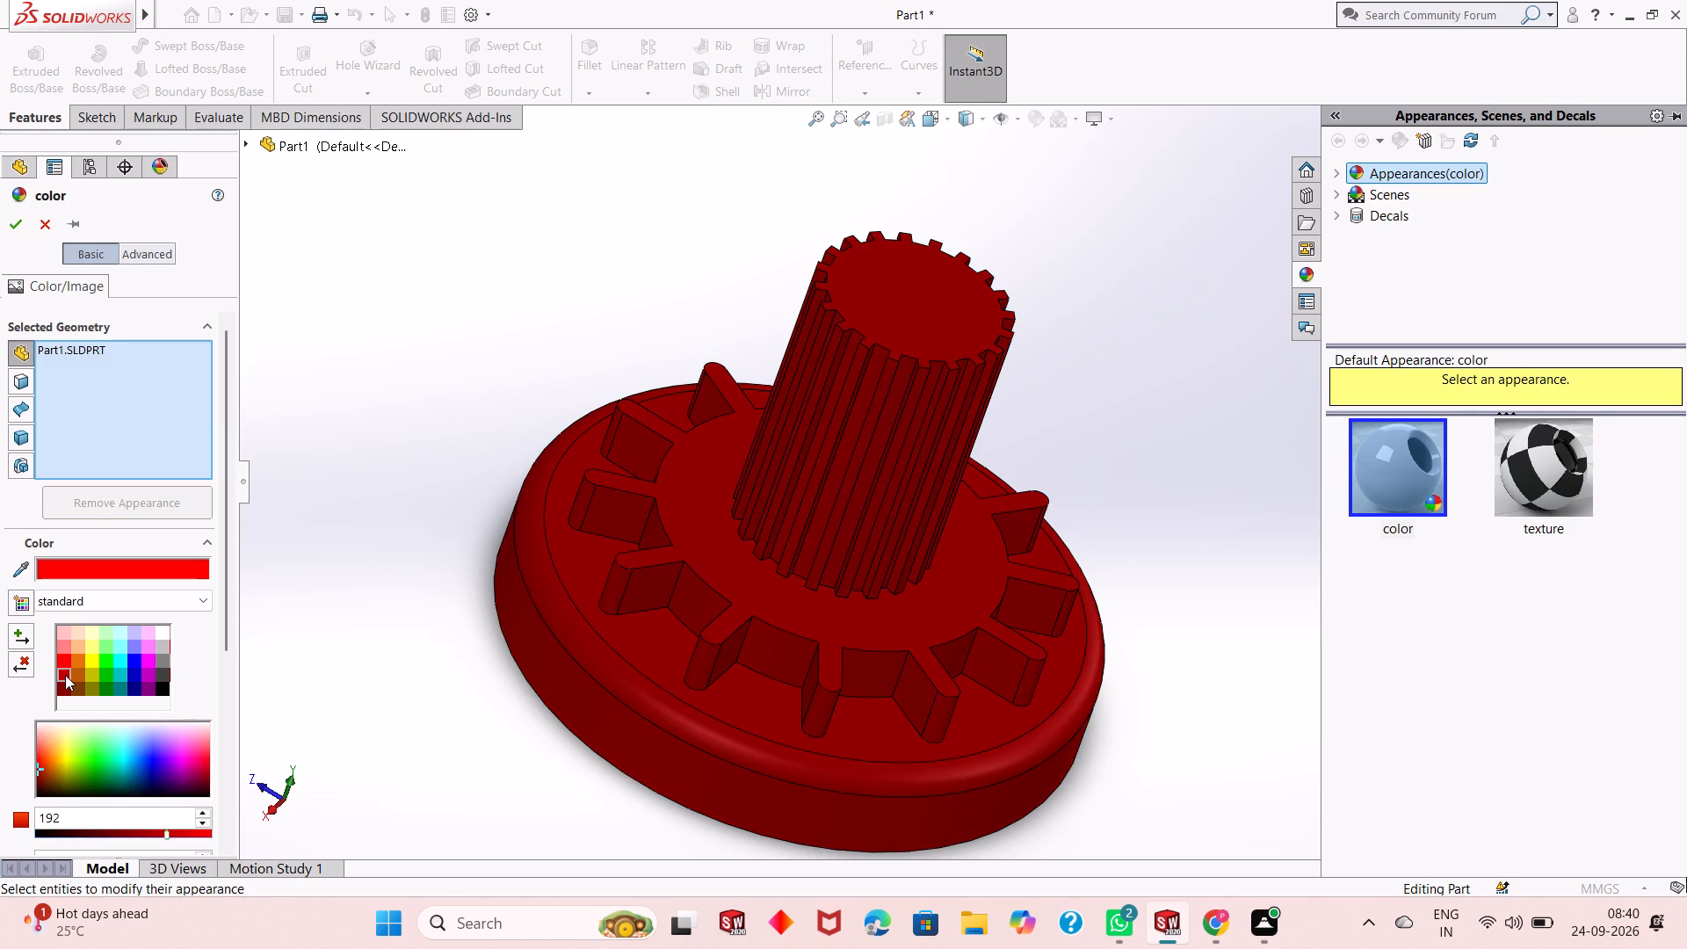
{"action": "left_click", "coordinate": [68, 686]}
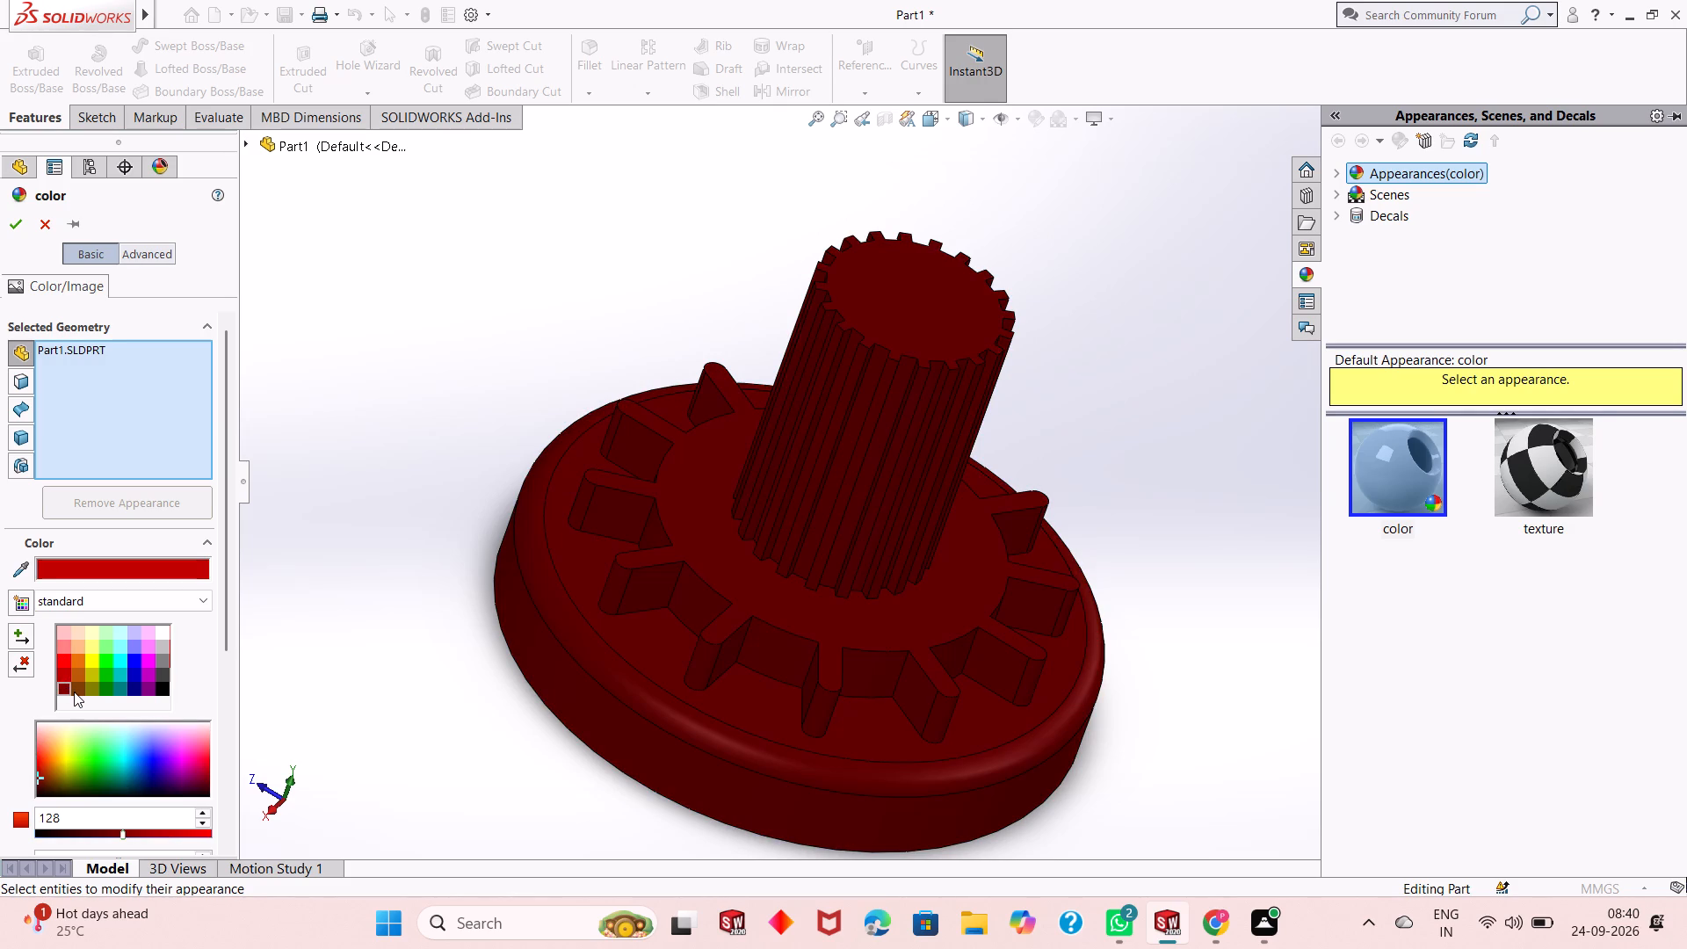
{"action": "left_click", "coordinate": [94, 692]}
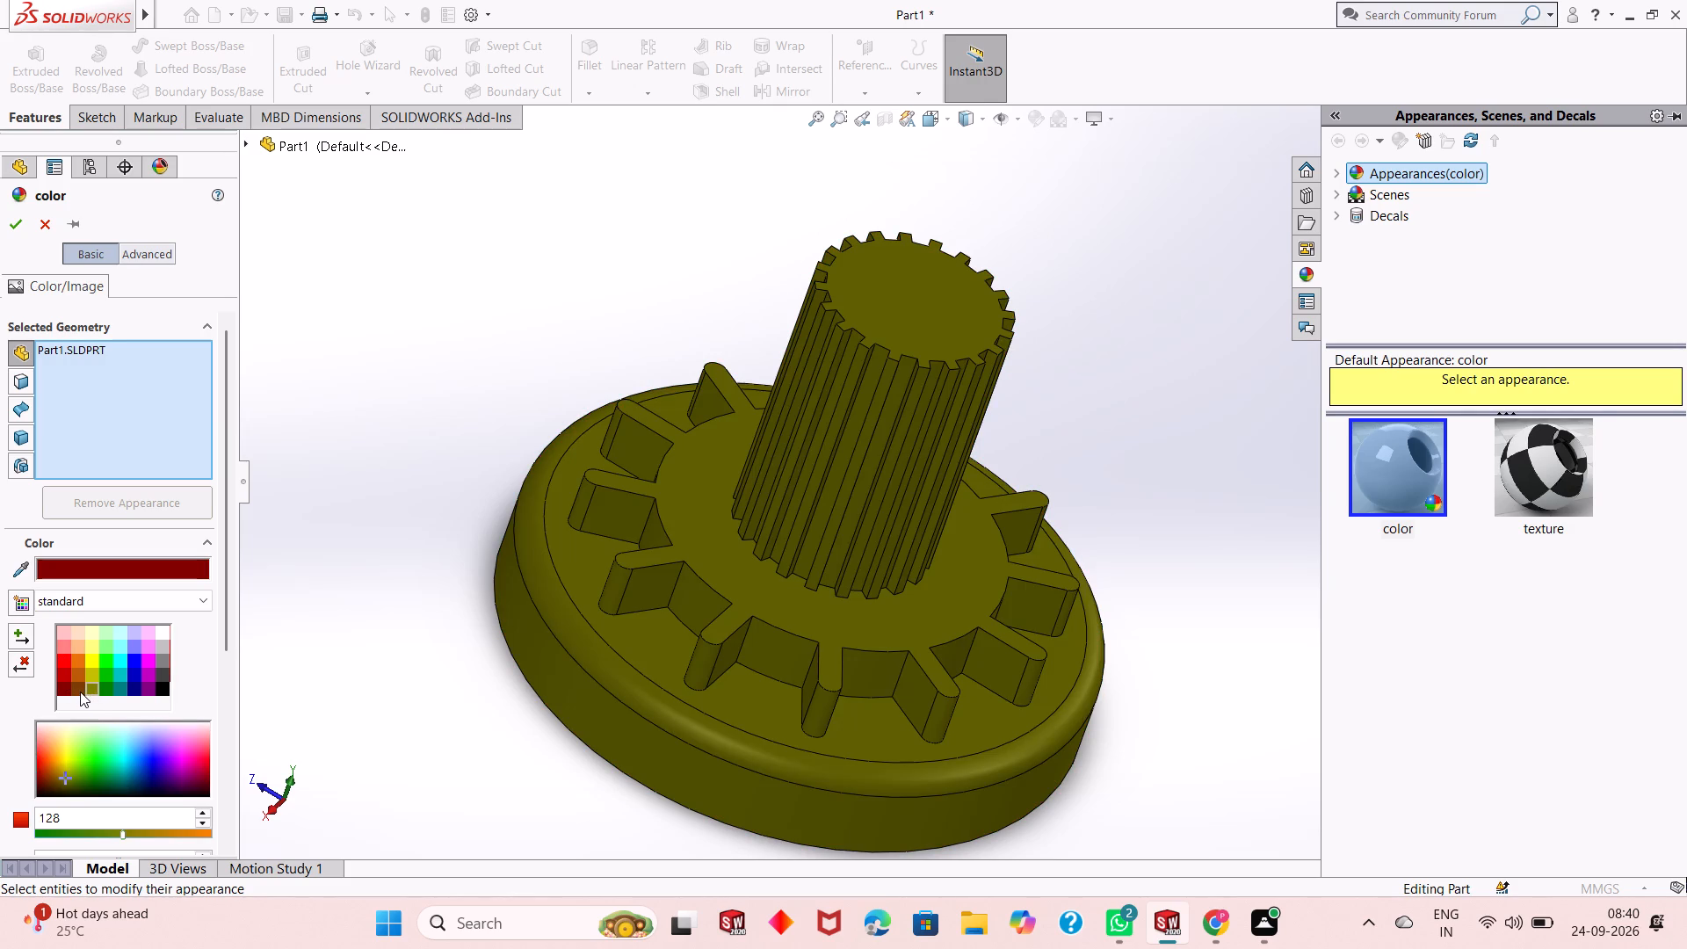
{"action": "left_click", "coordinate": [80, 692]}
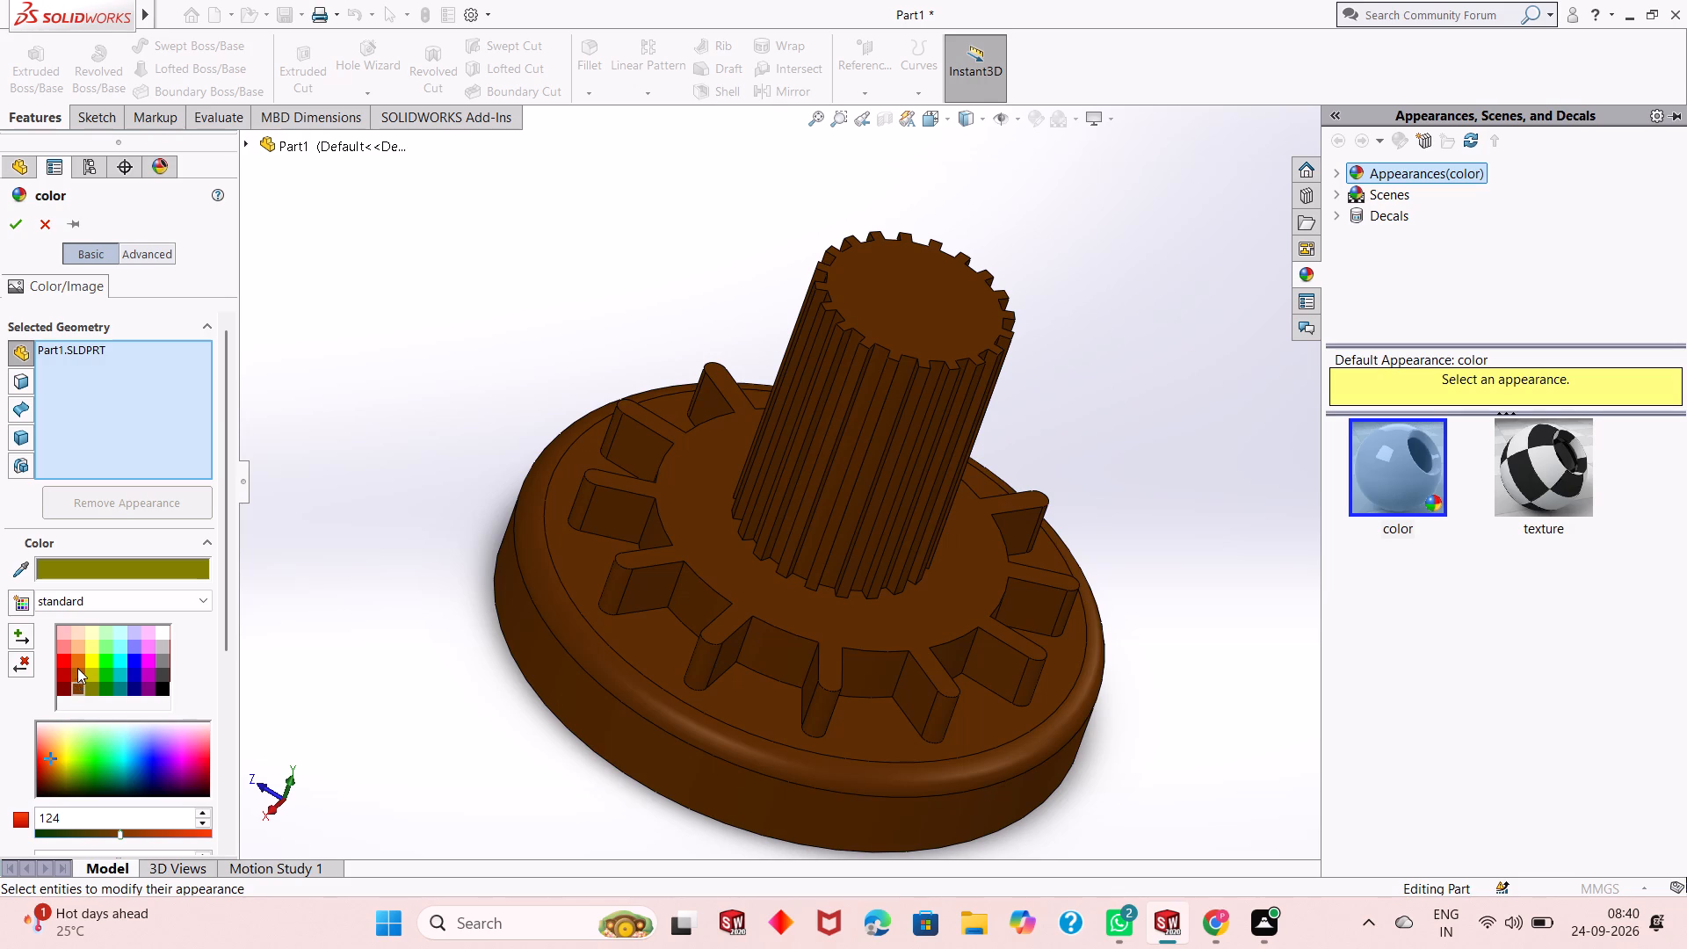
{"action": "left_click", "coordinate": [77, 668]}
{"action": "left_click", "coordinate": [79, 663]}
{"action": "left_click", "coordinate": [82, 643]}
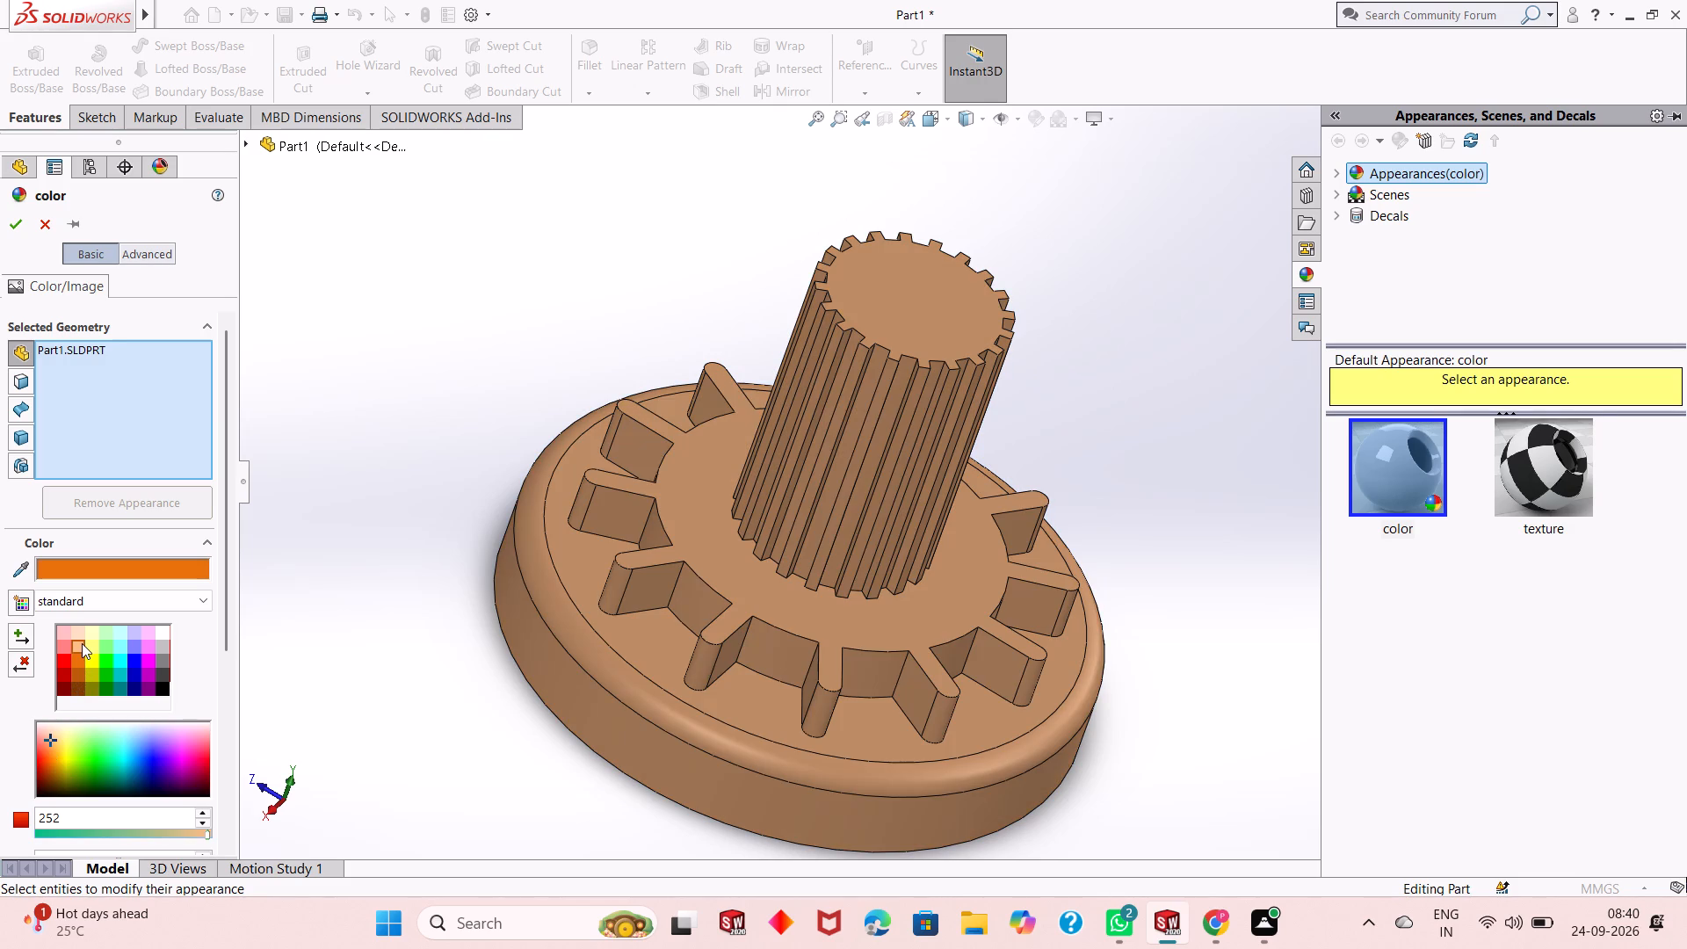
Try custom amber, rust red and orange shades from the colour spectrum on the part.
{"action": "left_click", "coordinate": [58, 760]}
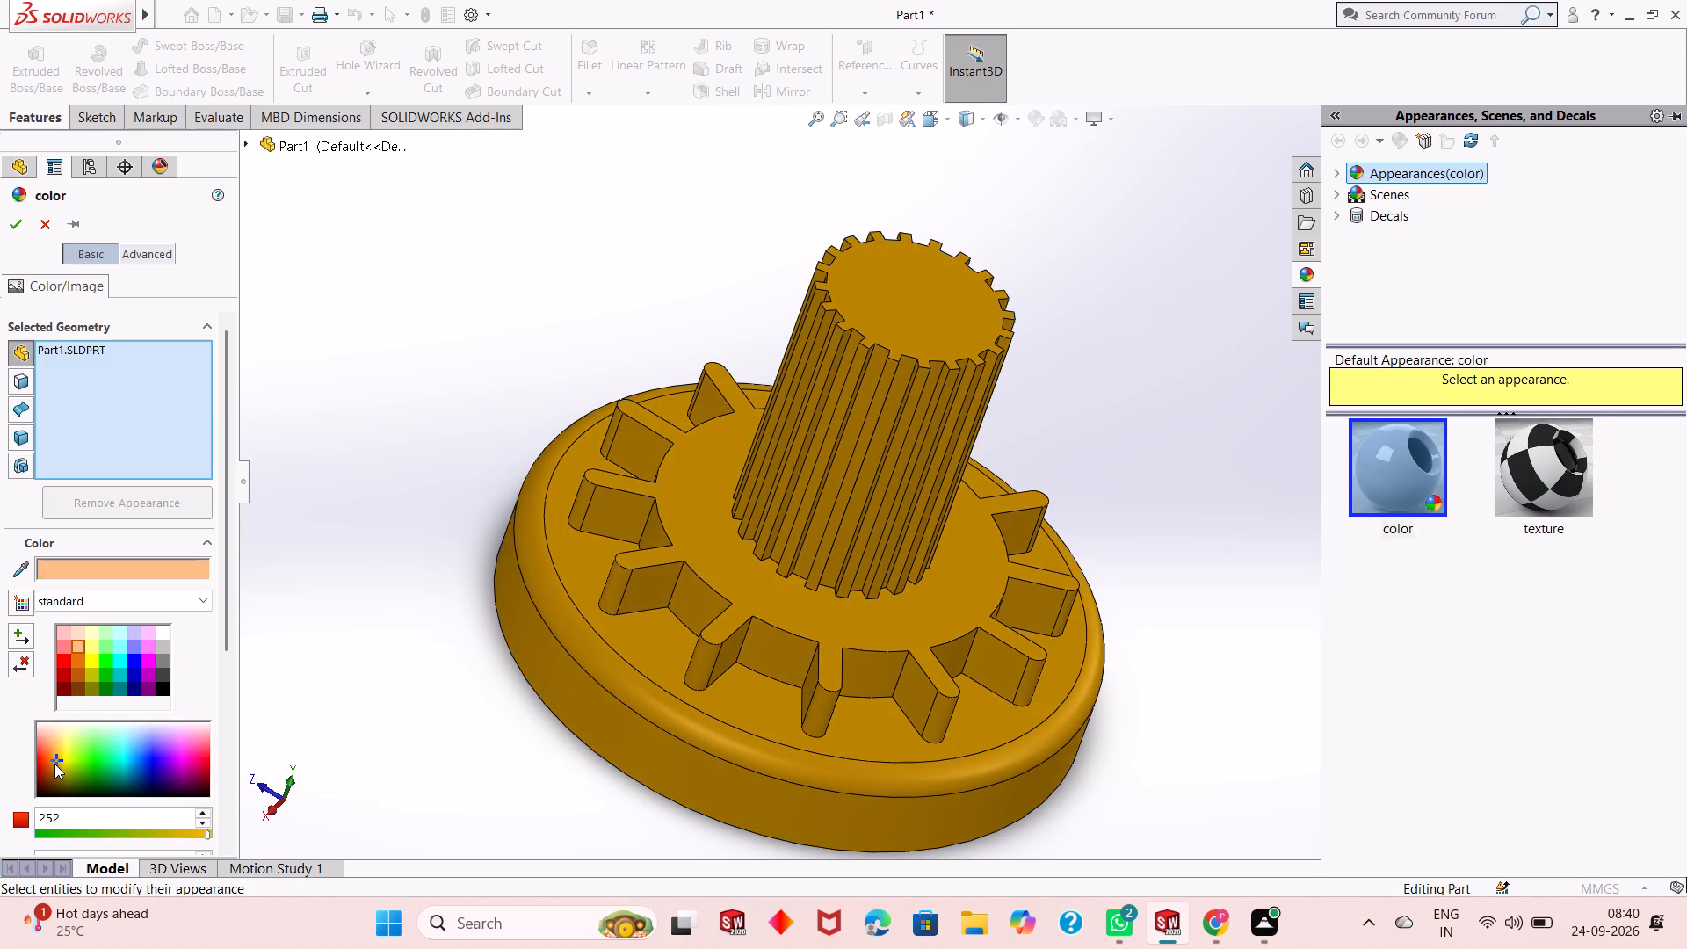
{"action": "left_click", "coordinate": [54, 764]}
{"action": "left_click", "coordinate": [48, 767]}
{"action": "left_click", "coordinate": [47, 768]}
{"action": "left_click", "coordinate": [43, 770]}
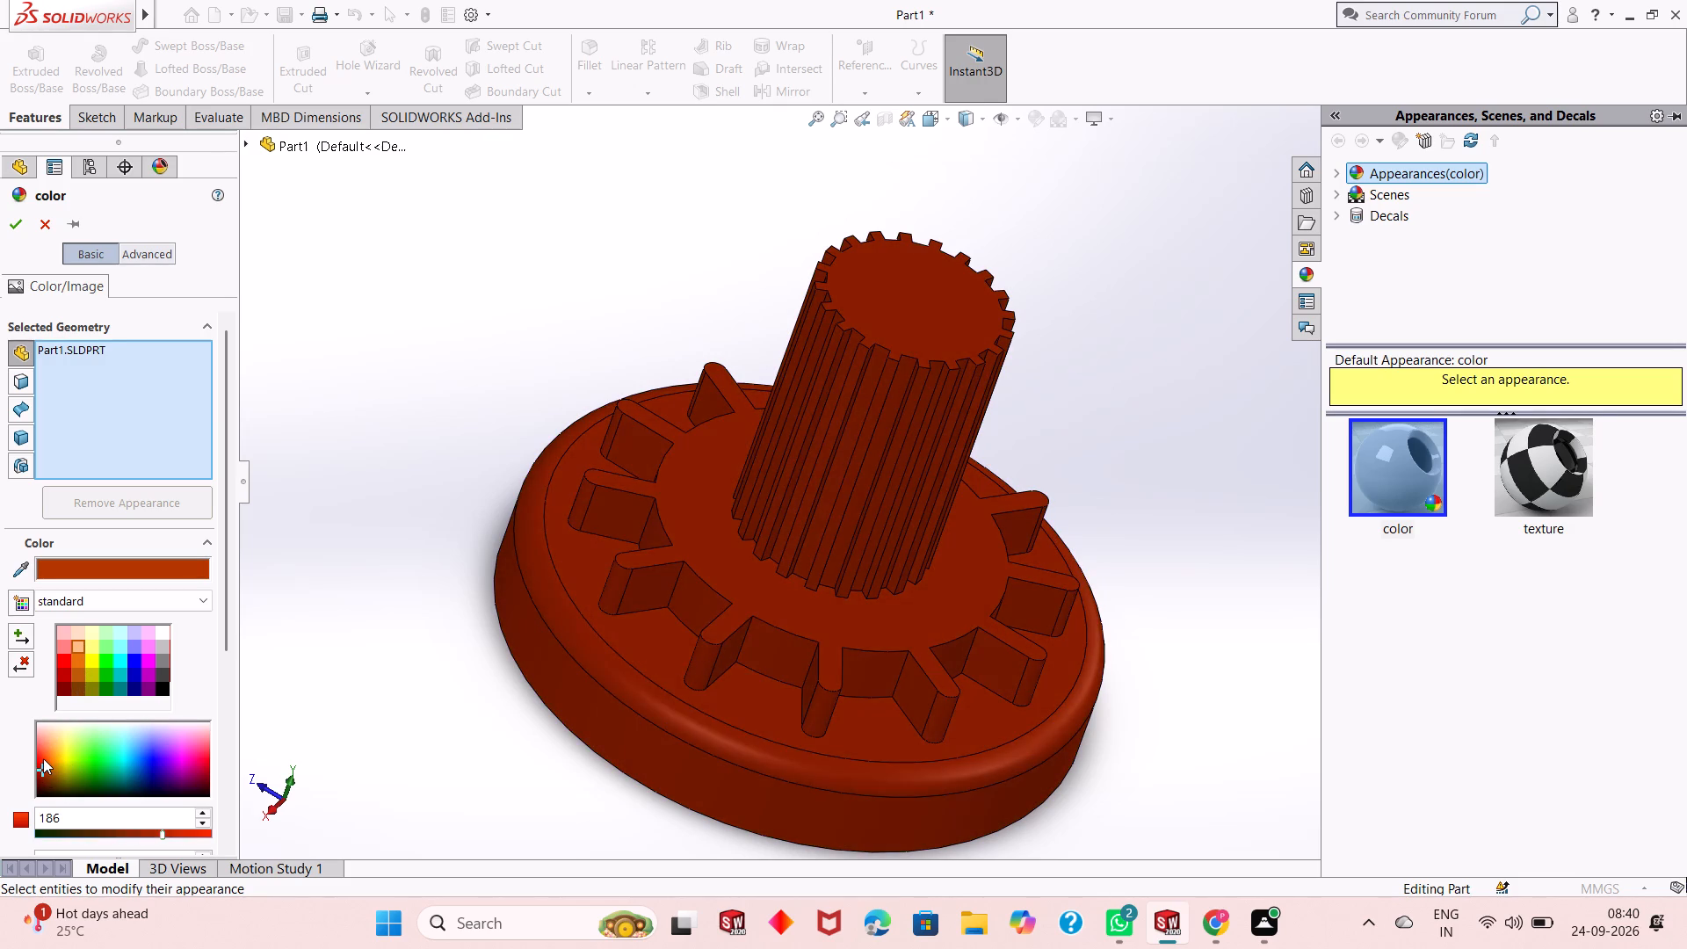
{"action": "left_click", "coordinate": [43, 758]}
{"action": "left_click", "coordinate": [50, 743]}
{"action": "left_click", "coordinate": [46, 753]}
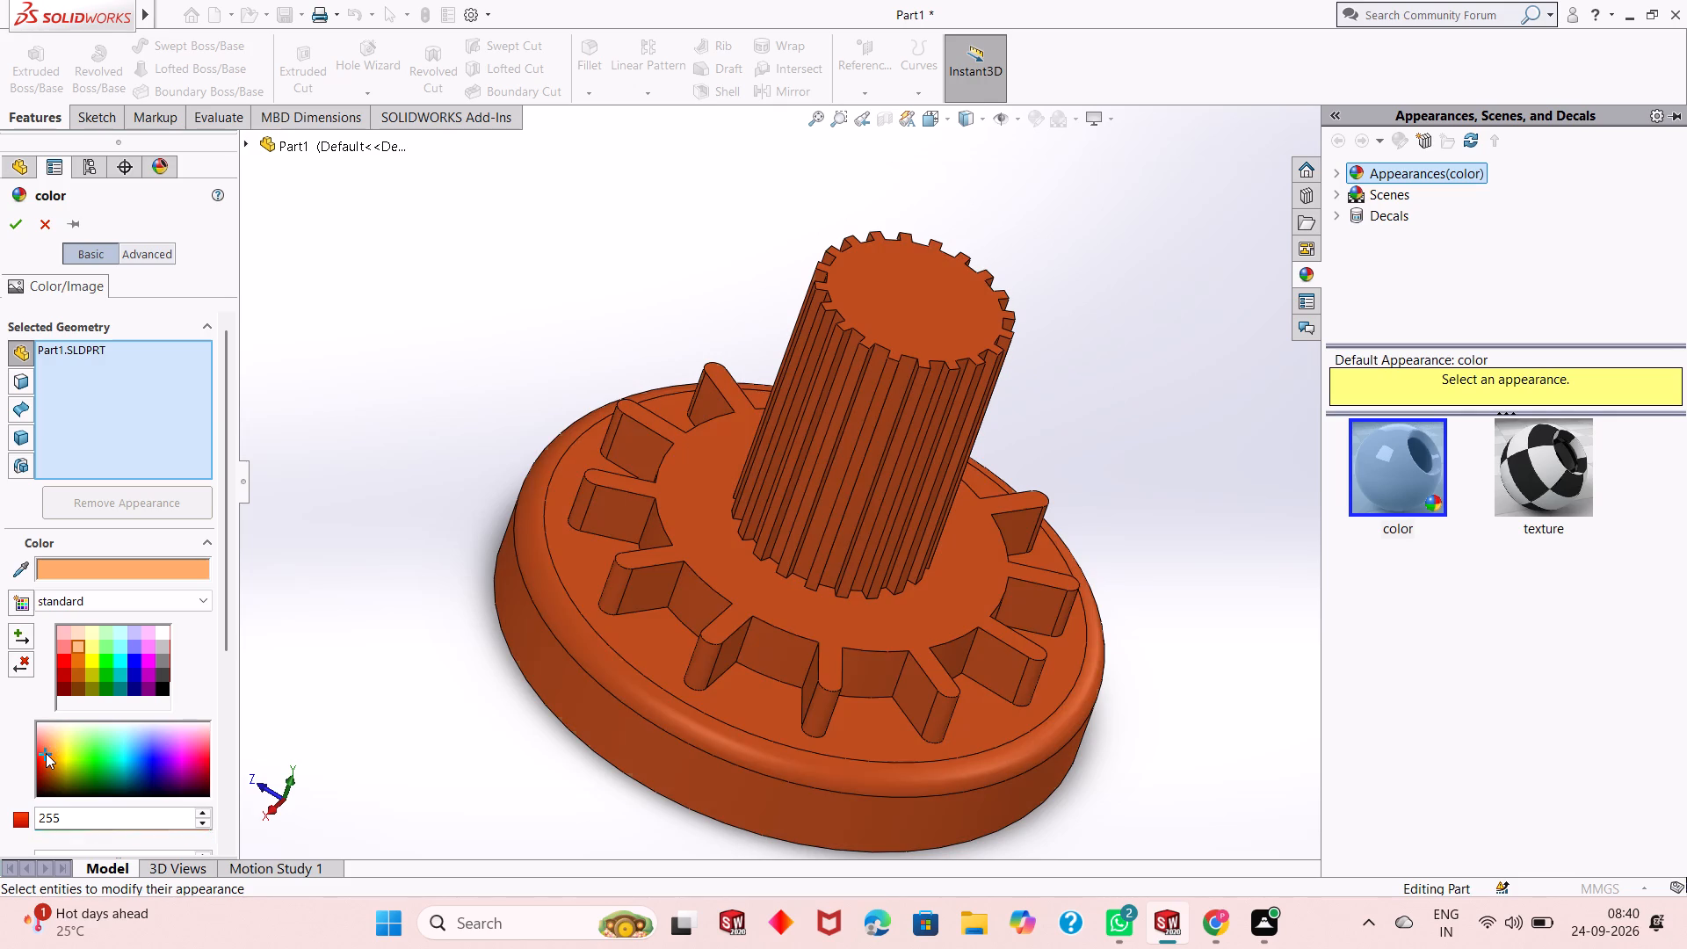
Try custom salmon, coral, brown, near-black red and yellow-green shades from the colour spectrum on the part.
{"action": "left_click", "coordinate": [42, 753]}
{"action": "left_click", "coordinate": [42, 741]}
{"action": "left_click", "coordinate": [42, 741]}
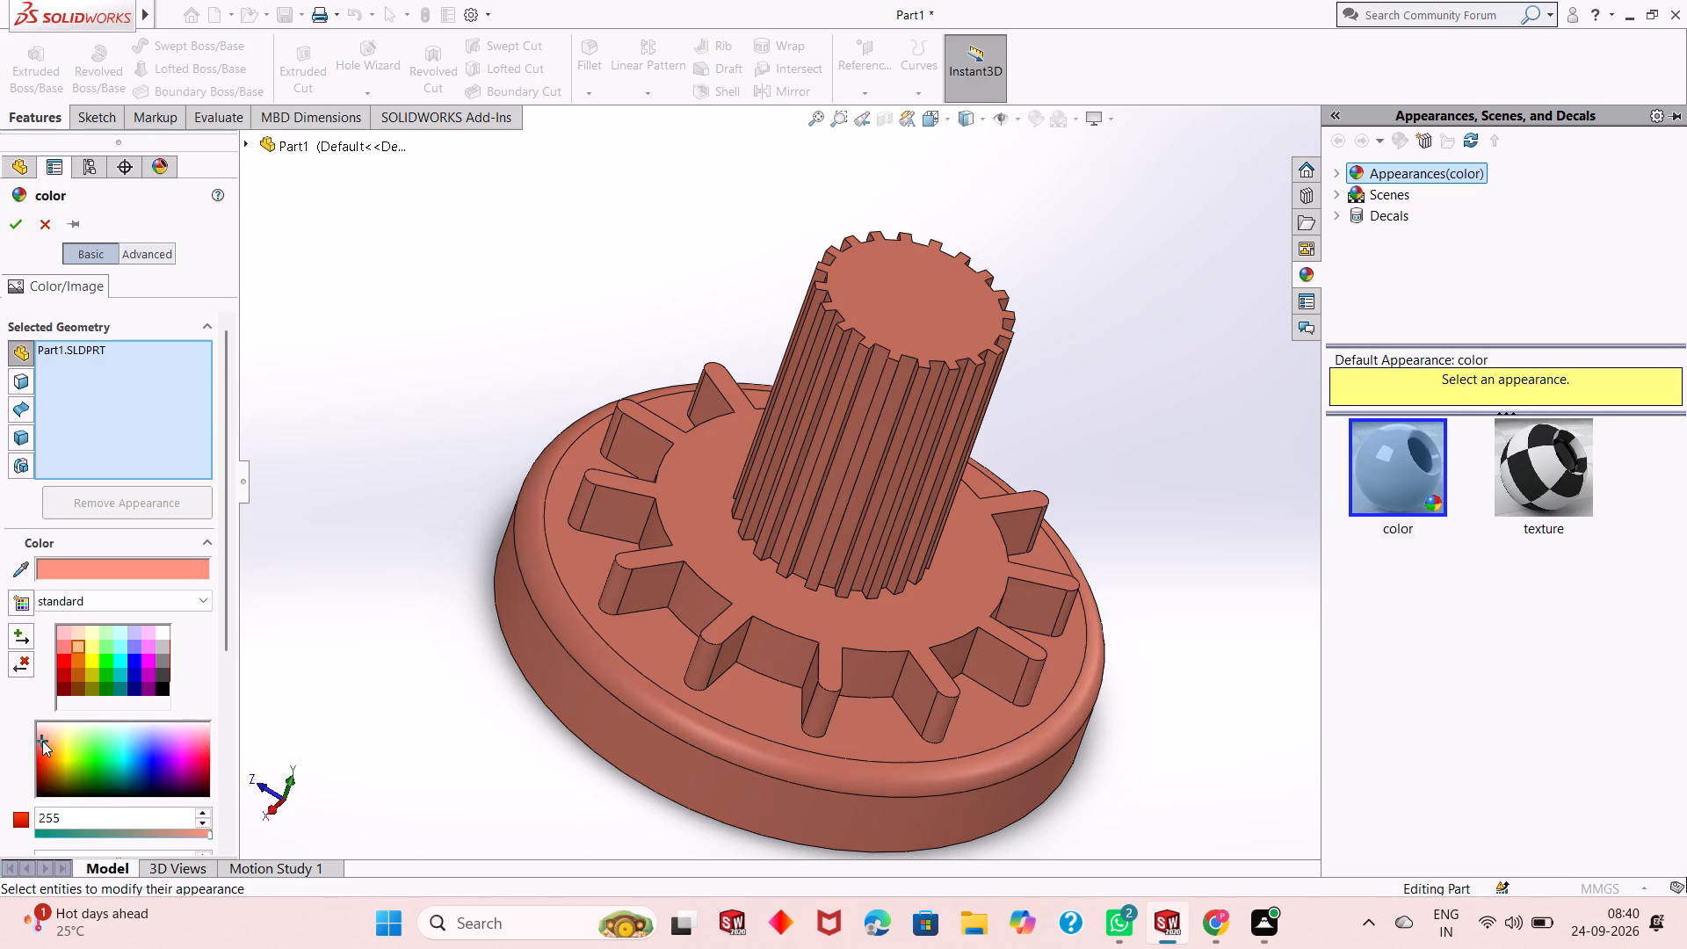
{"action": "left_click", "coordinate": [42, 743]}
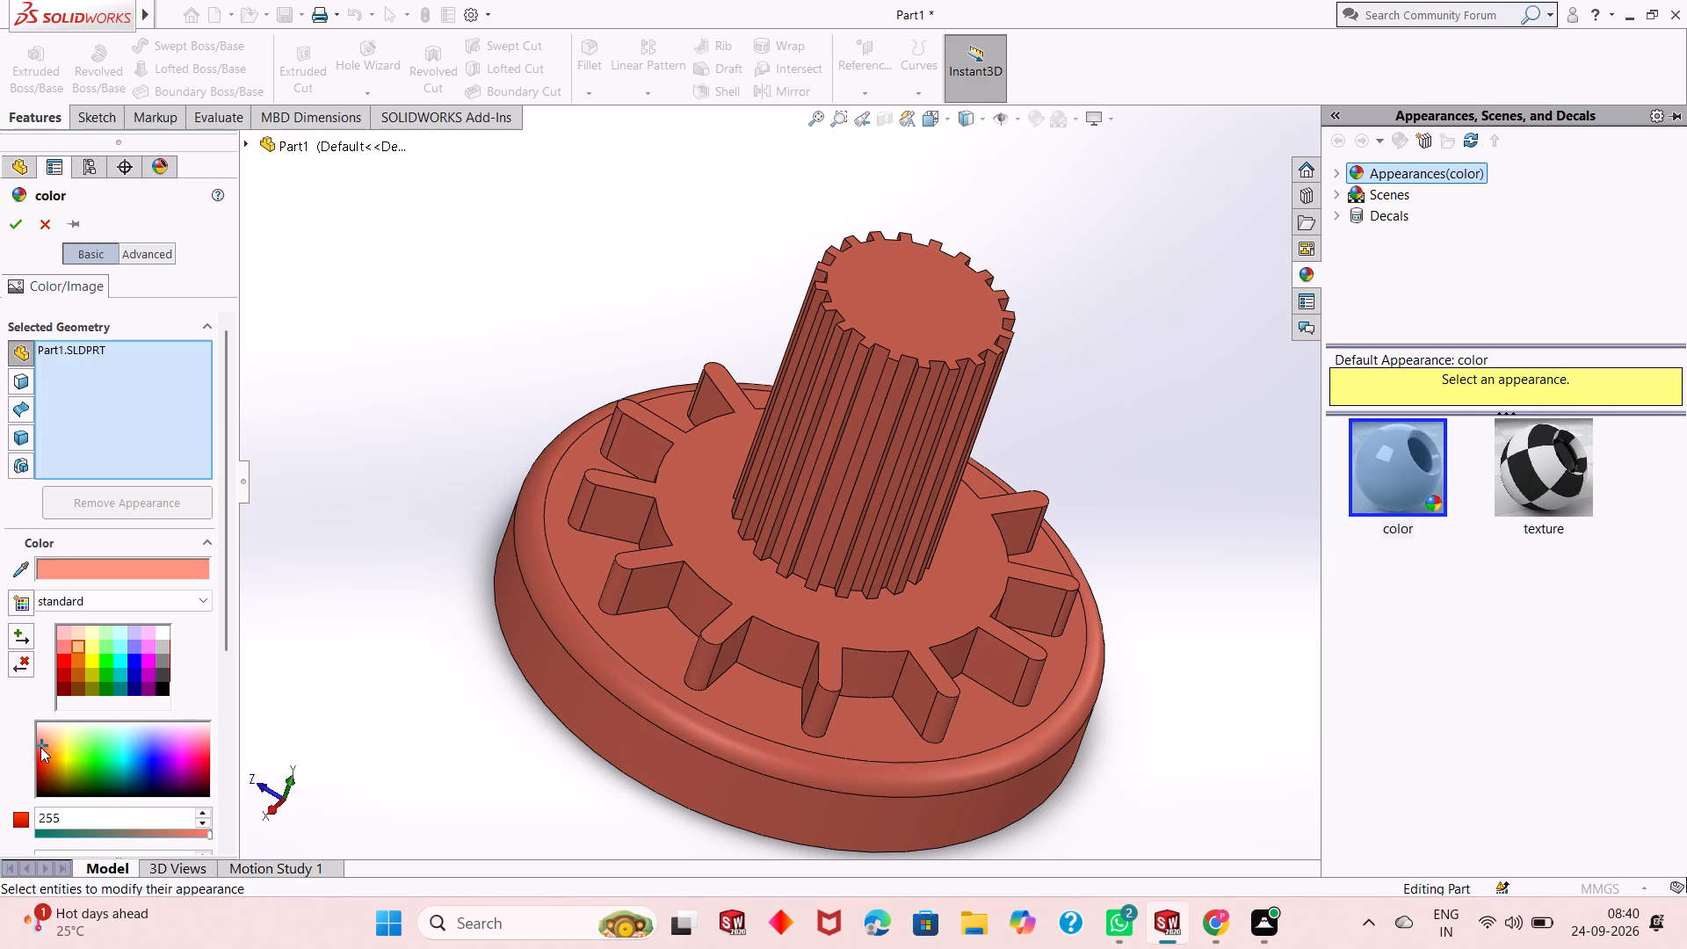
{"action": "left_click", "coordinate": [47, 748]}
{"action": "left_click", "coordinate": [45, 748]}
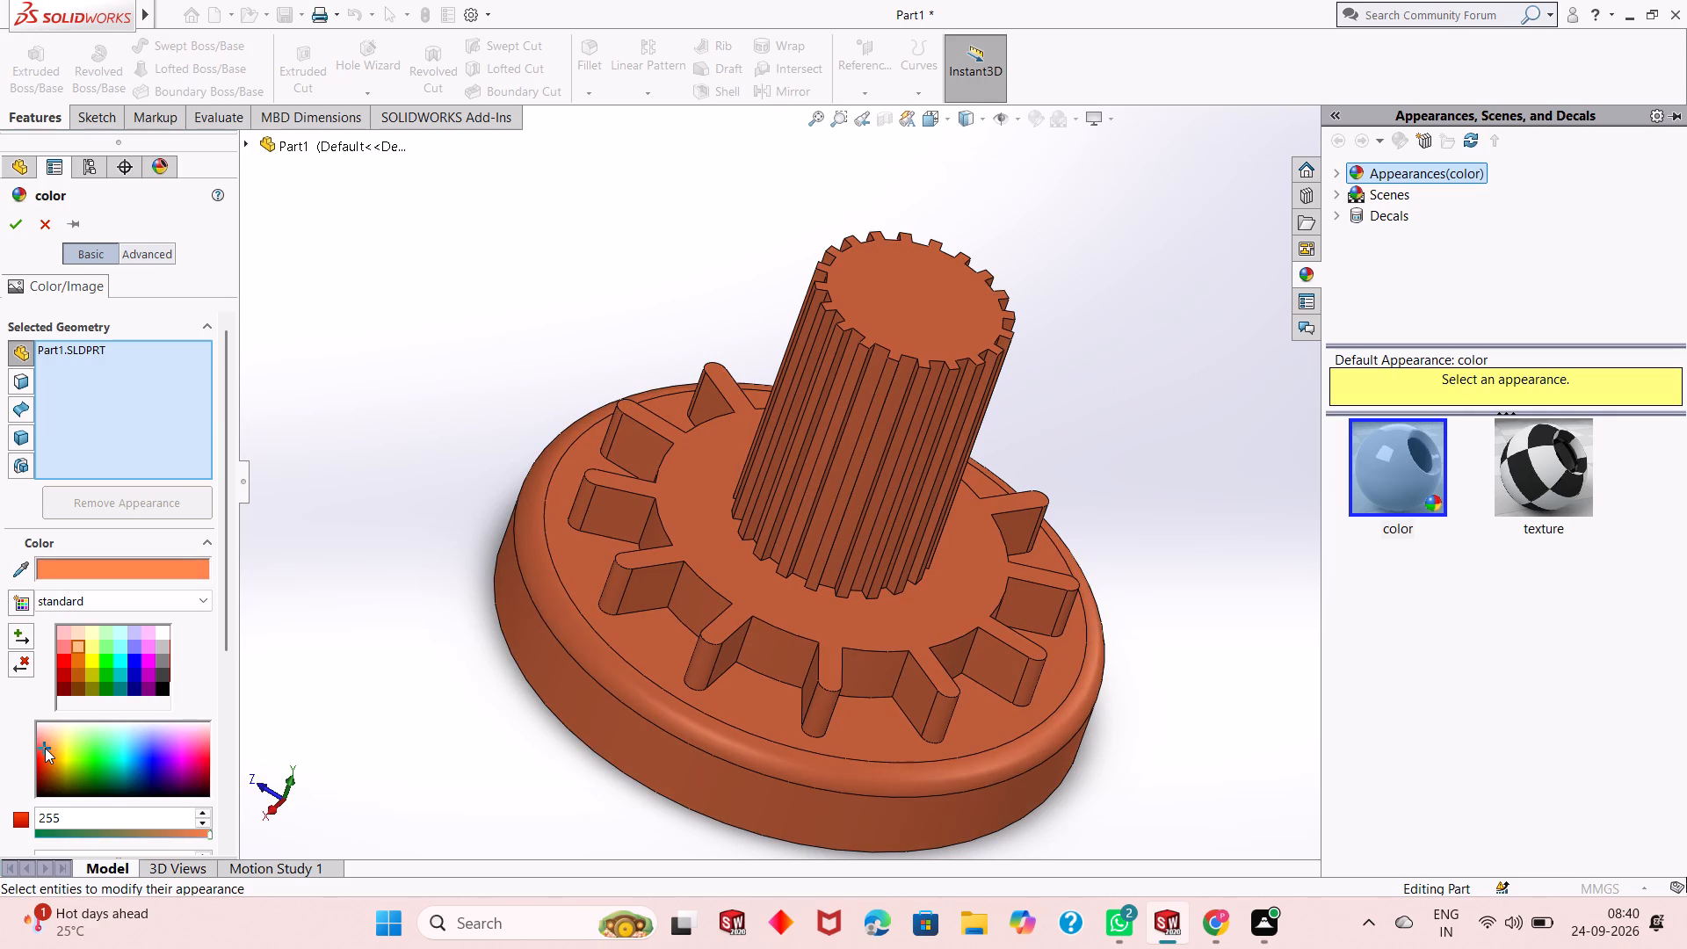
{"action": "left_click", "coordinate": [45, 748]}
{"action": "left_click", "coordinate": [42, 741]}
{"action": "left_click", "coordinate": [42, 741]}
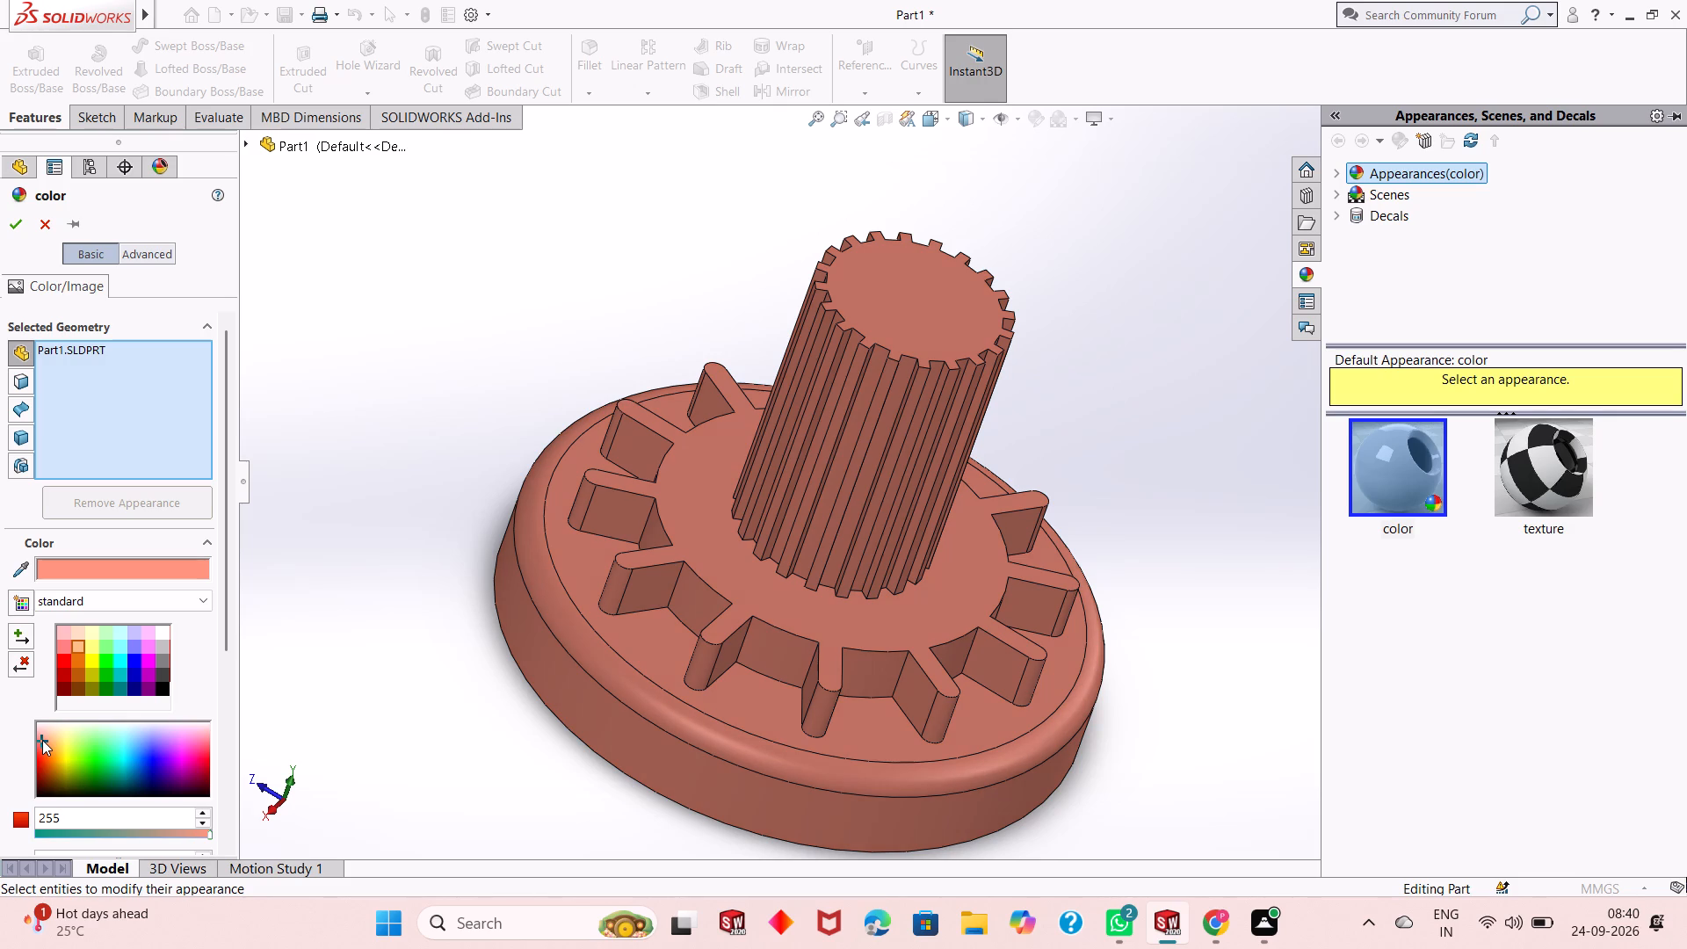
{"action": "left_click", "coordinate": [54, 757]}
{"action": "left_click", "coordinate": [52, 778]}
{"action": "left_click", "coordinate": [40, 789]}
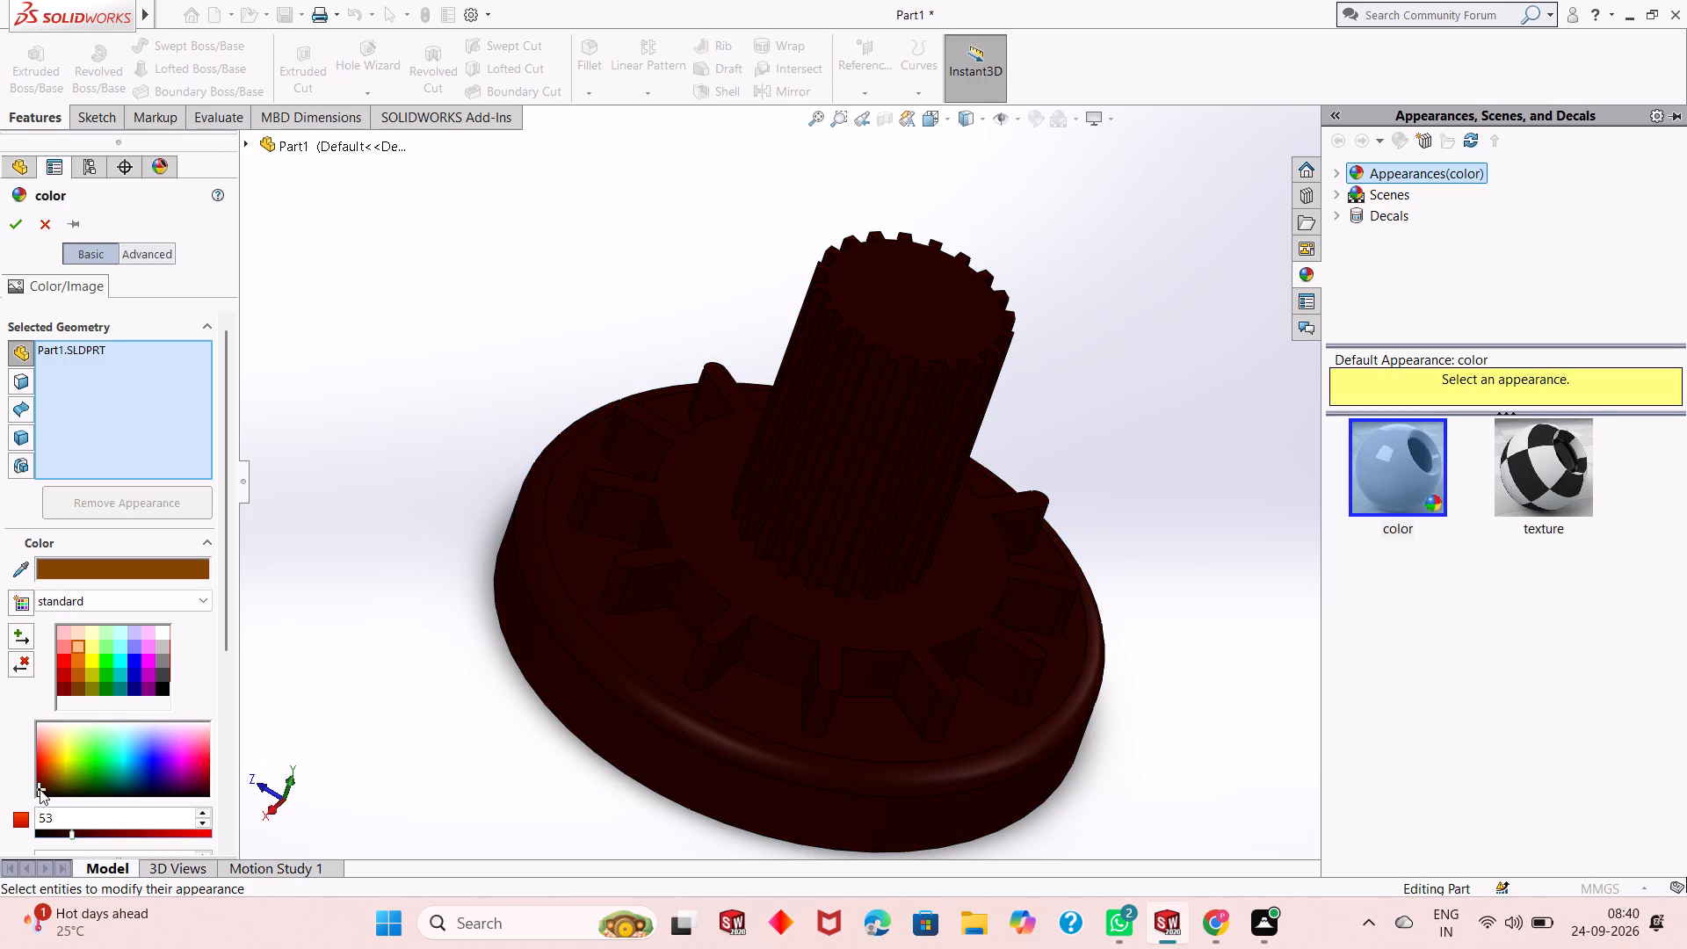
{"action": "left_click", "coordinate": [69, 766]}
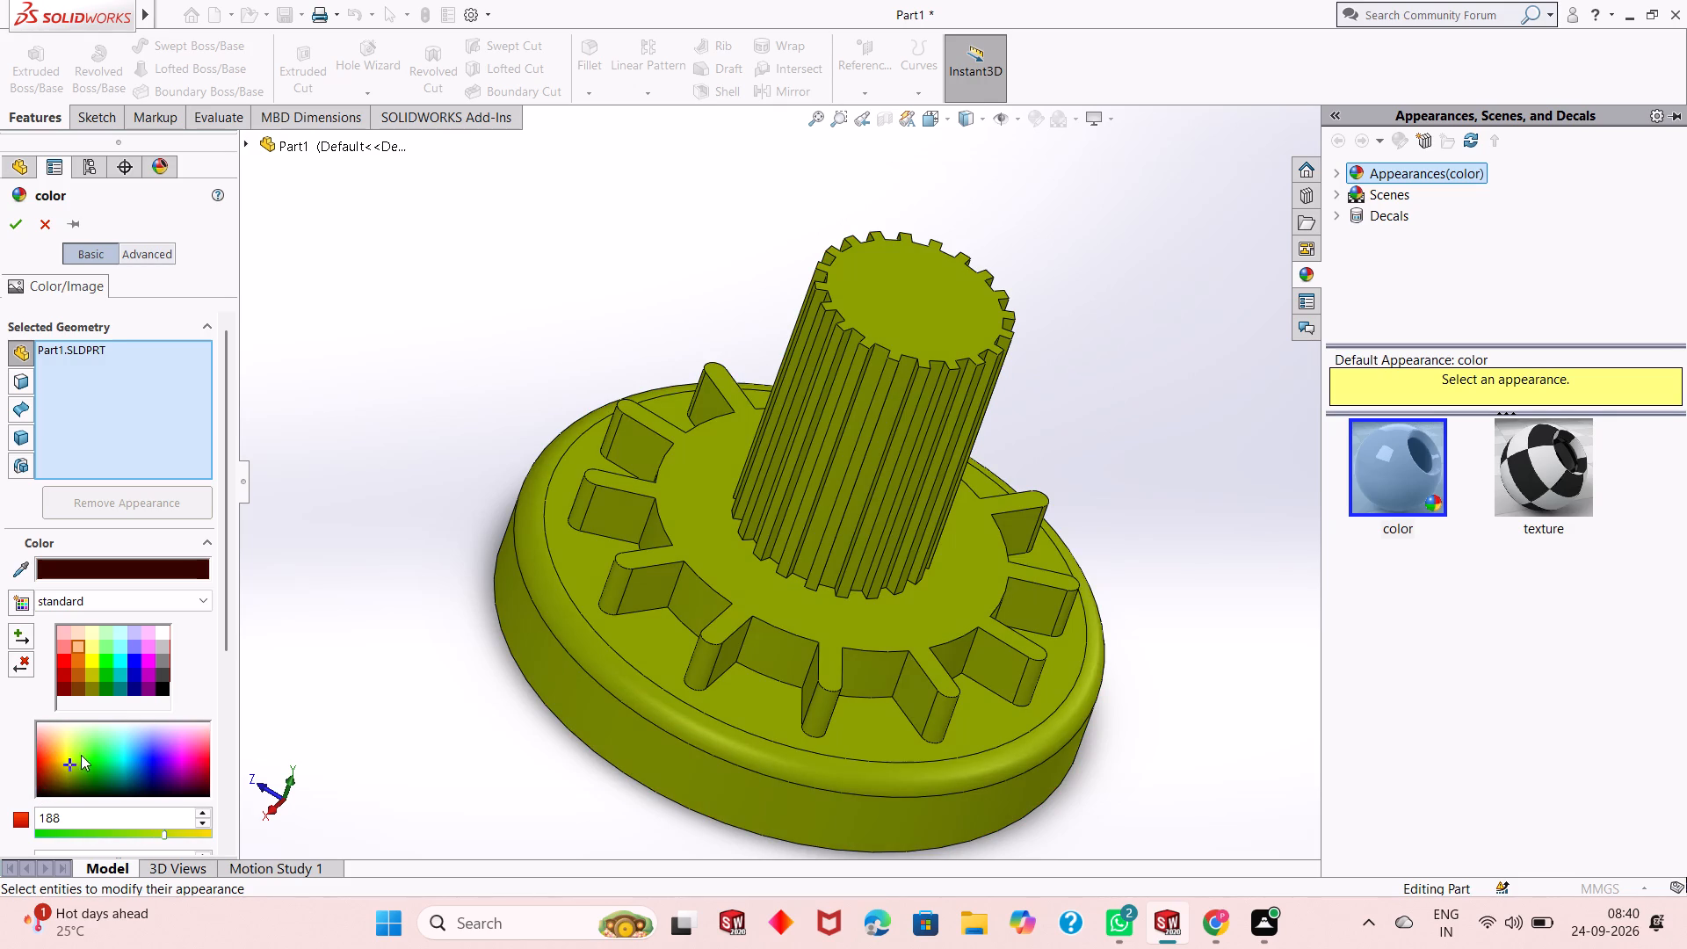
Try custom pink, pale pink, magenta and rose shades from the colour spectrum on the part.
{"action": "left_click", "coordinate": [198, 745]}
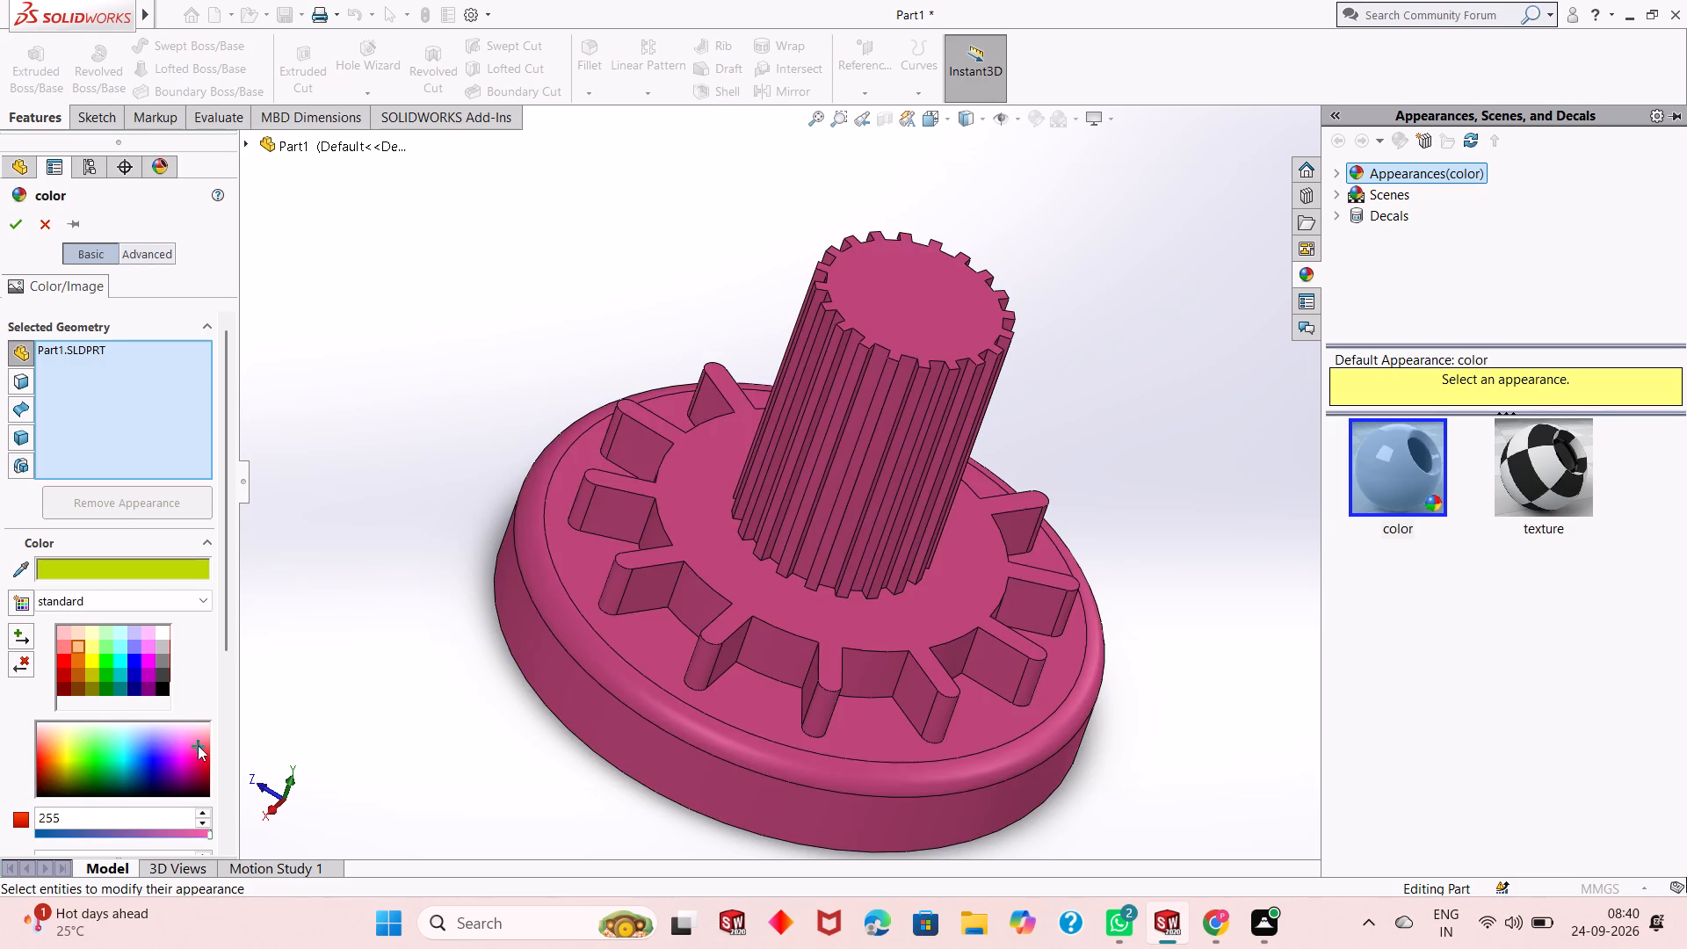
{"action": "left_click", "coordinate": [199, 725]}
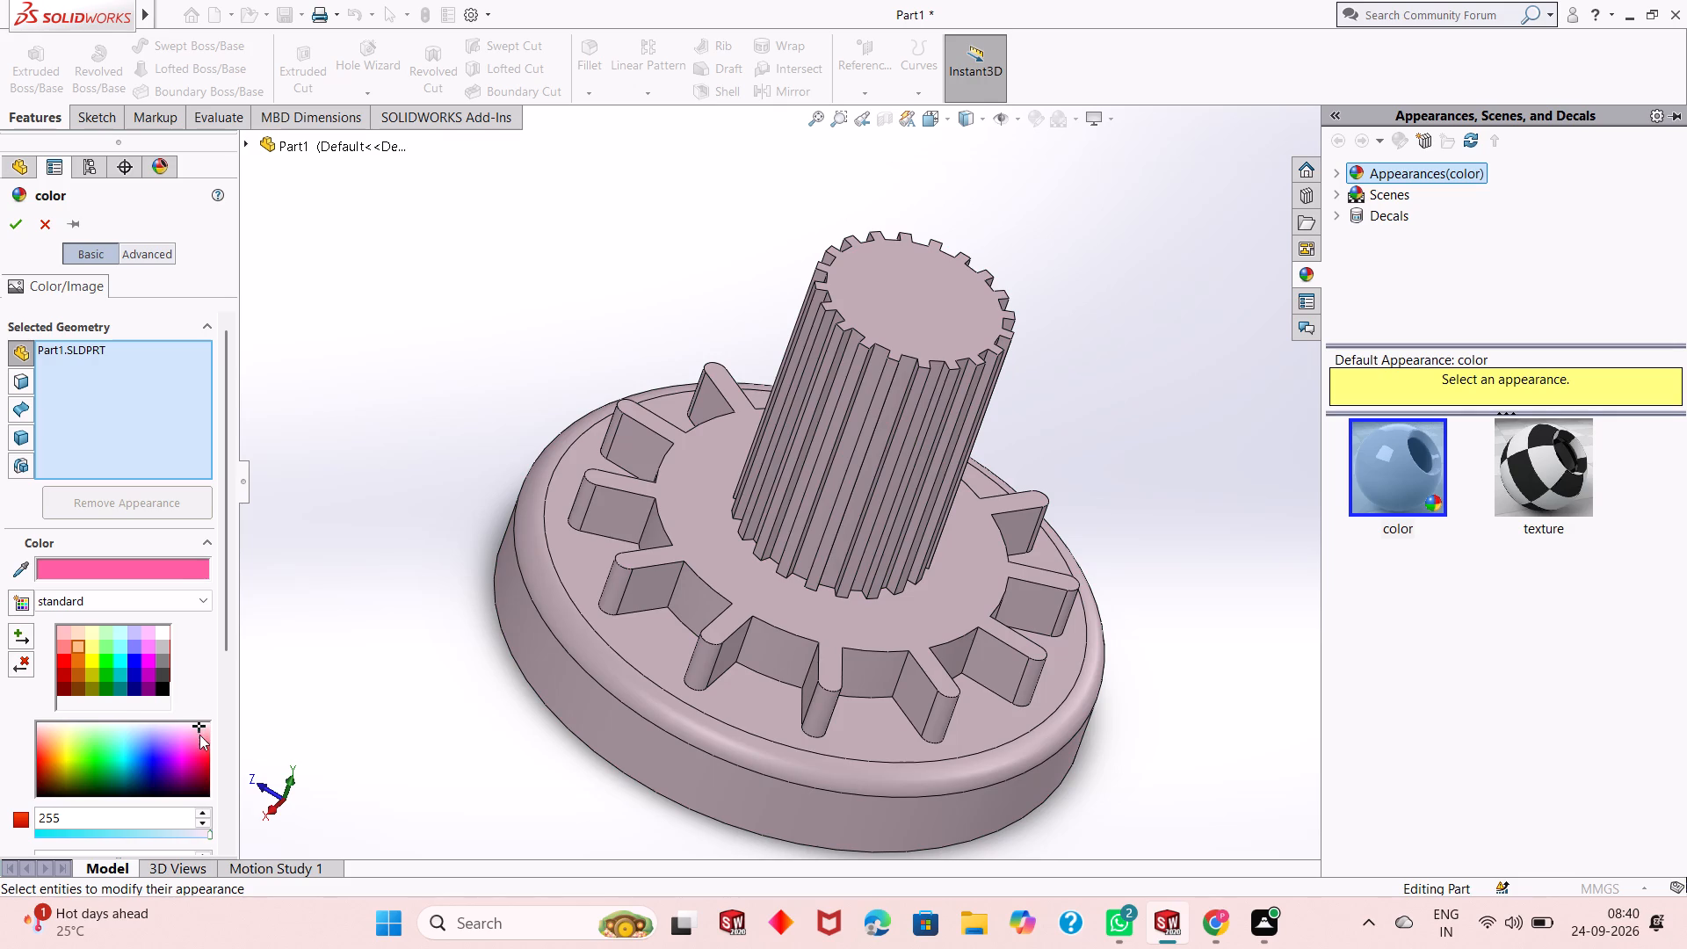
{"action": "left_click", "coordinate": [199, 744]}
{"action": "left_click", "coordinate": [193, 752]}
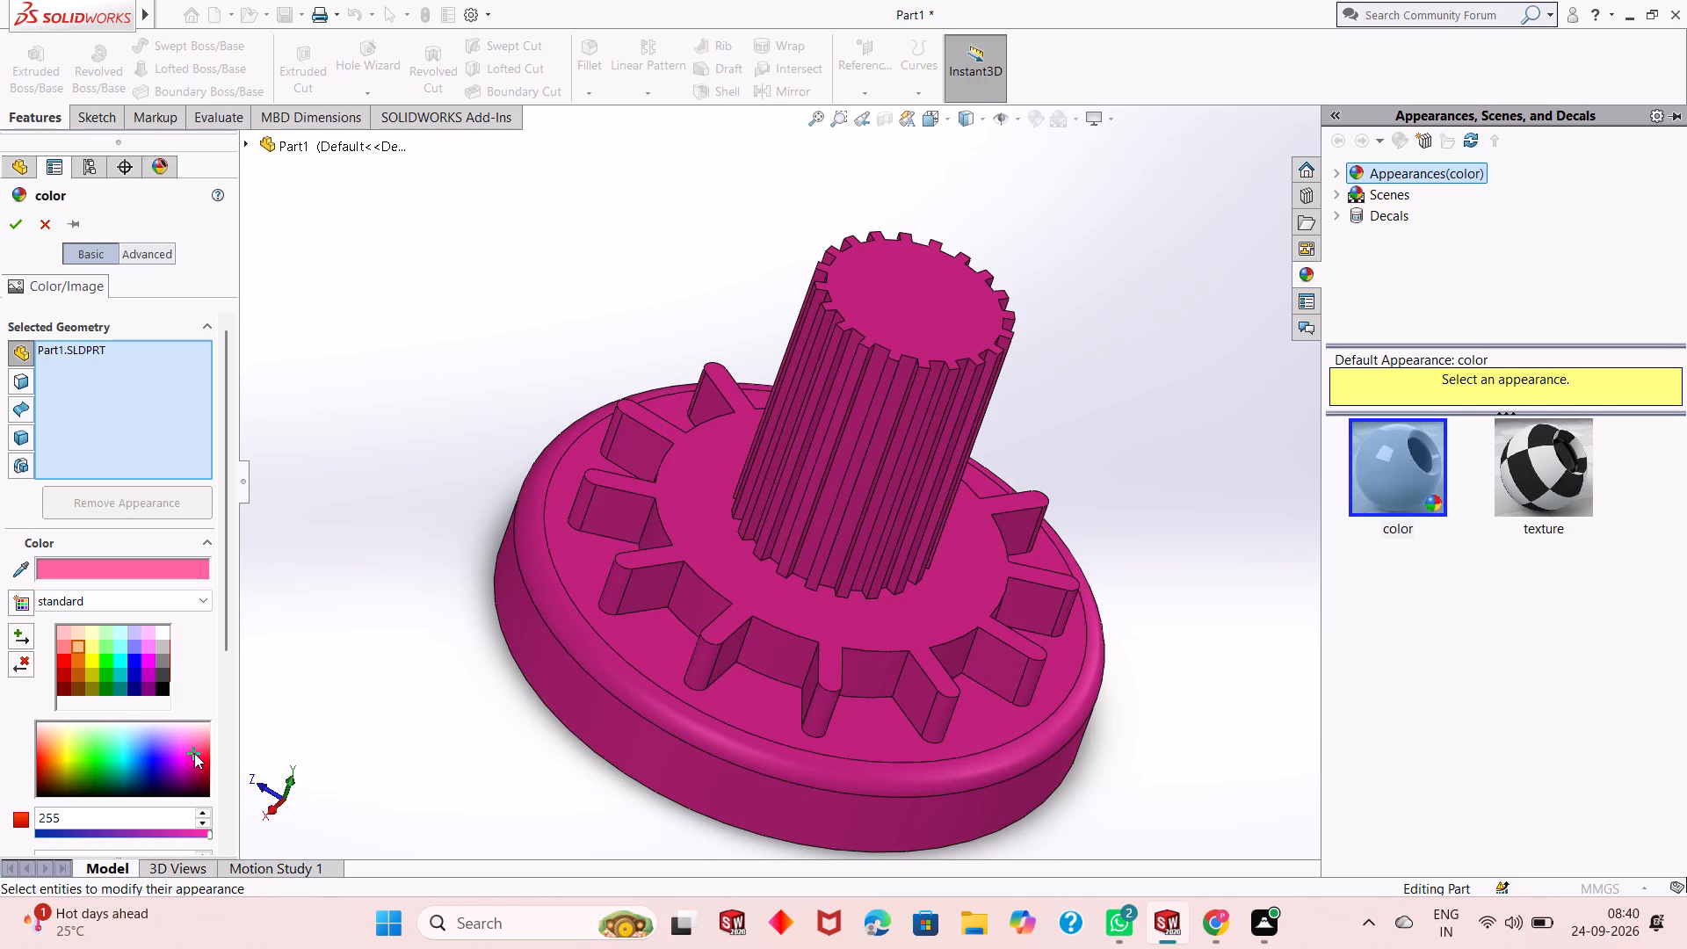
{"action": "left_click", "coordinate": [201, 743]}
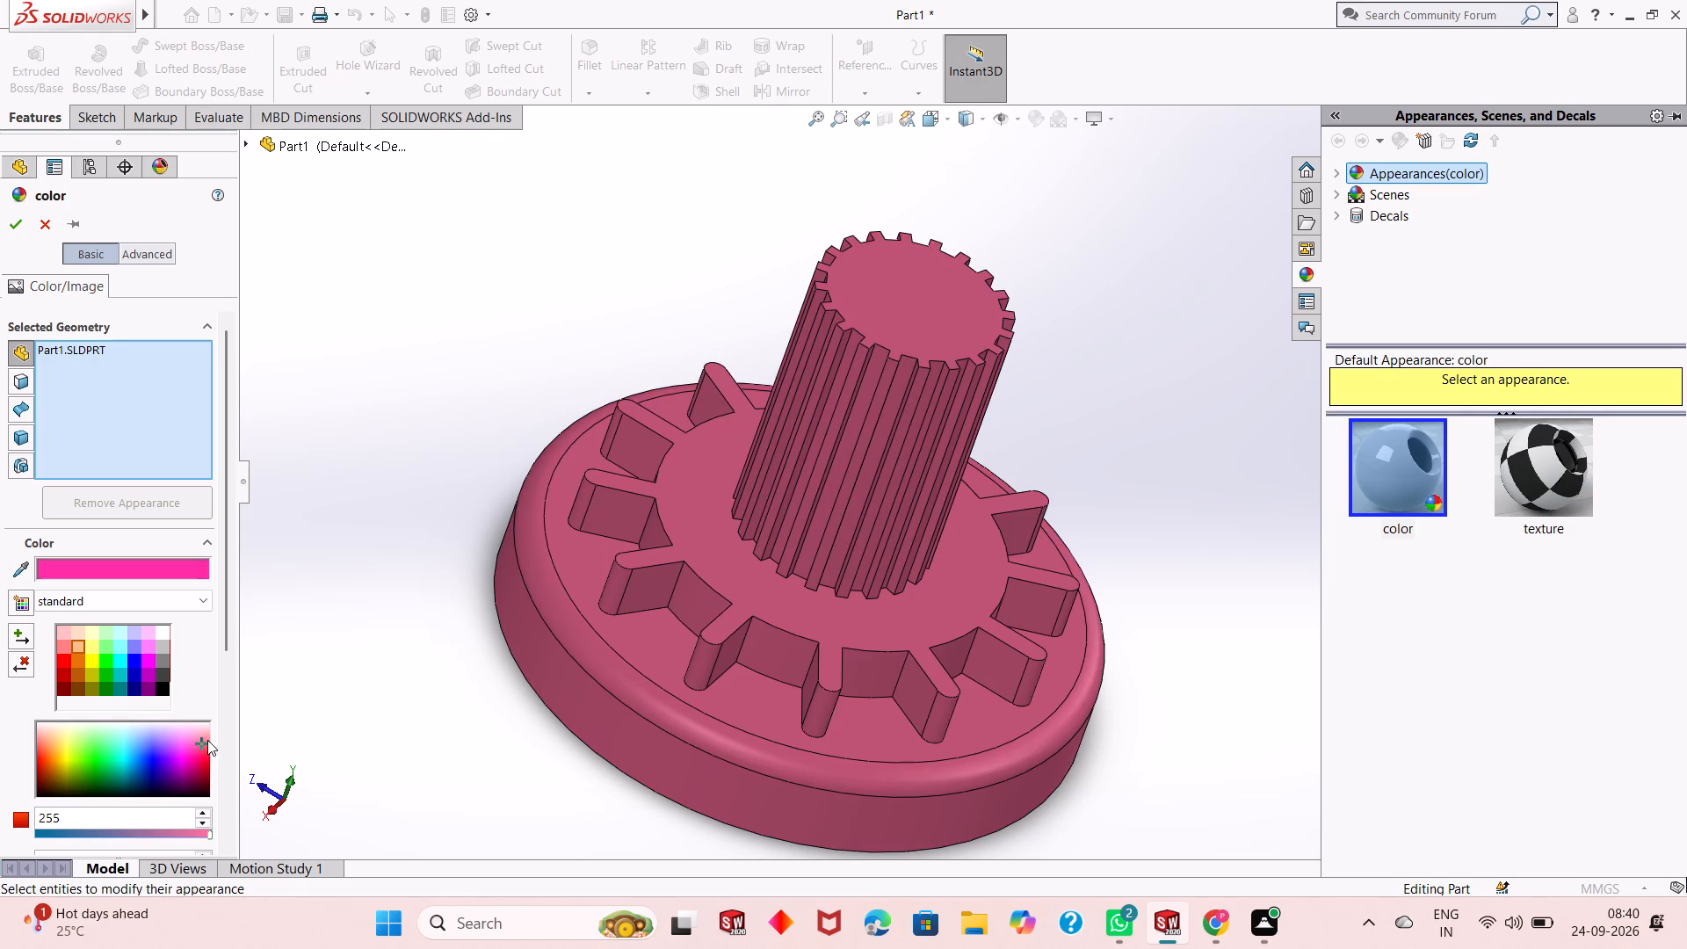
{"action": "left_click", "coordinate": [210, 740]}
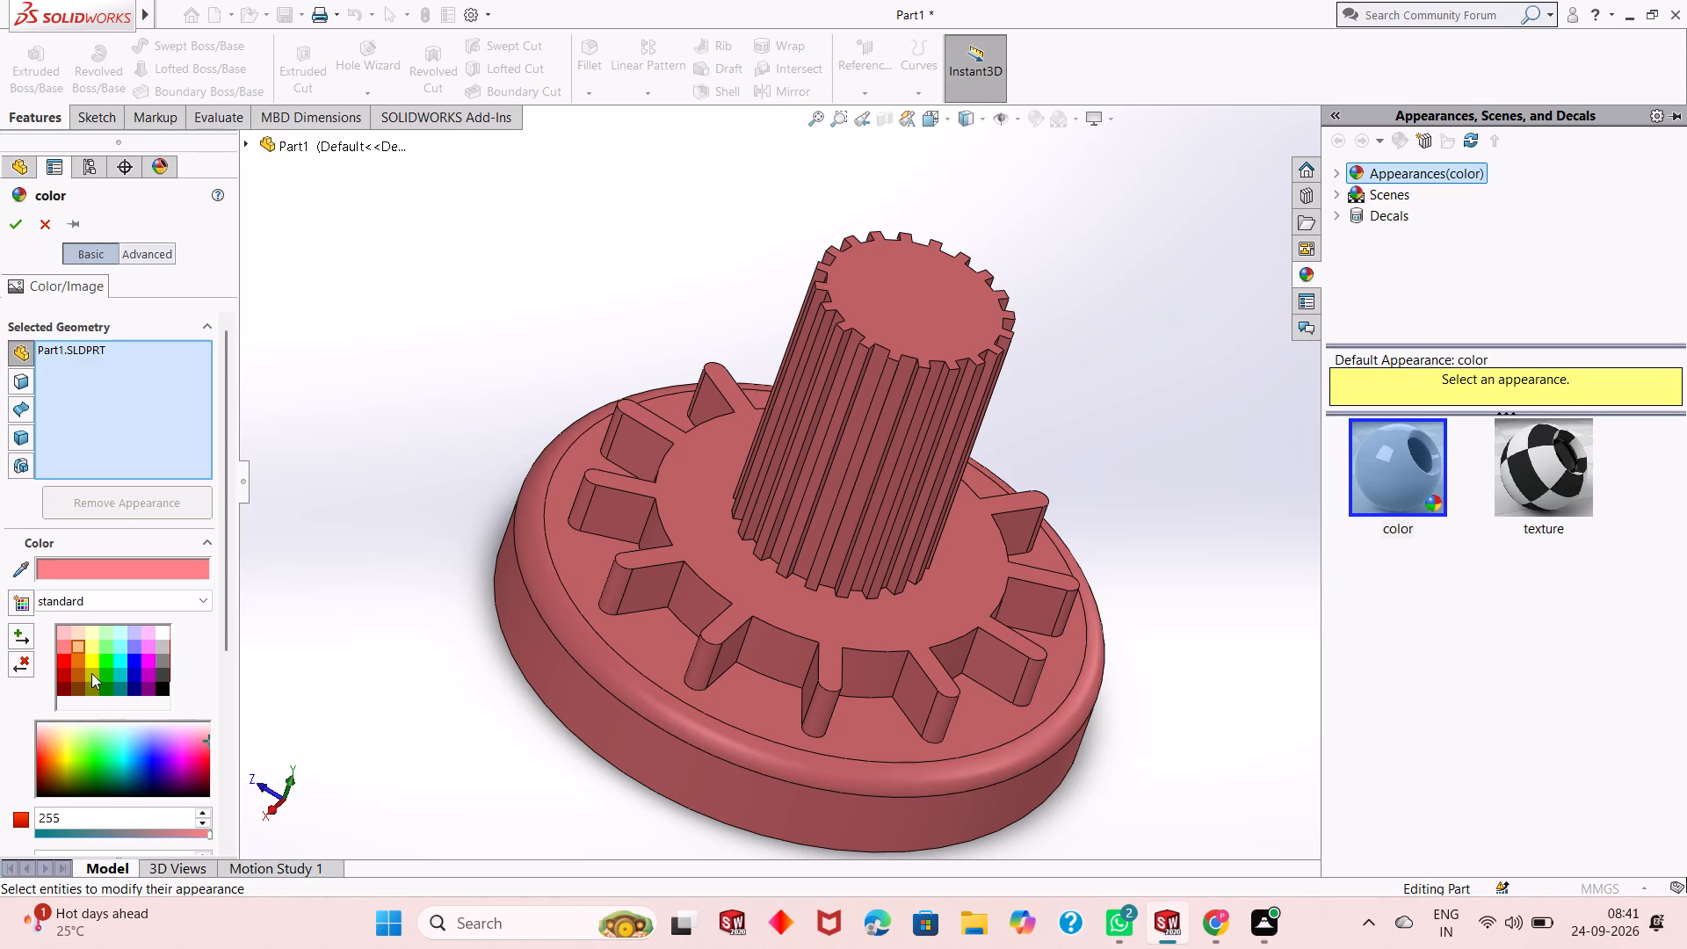
Colour the whole part with the light red standard swatch, after comparing it with light orange, and accept the appearance.
{"action": "left_click", "coordinate": [63, 643]}
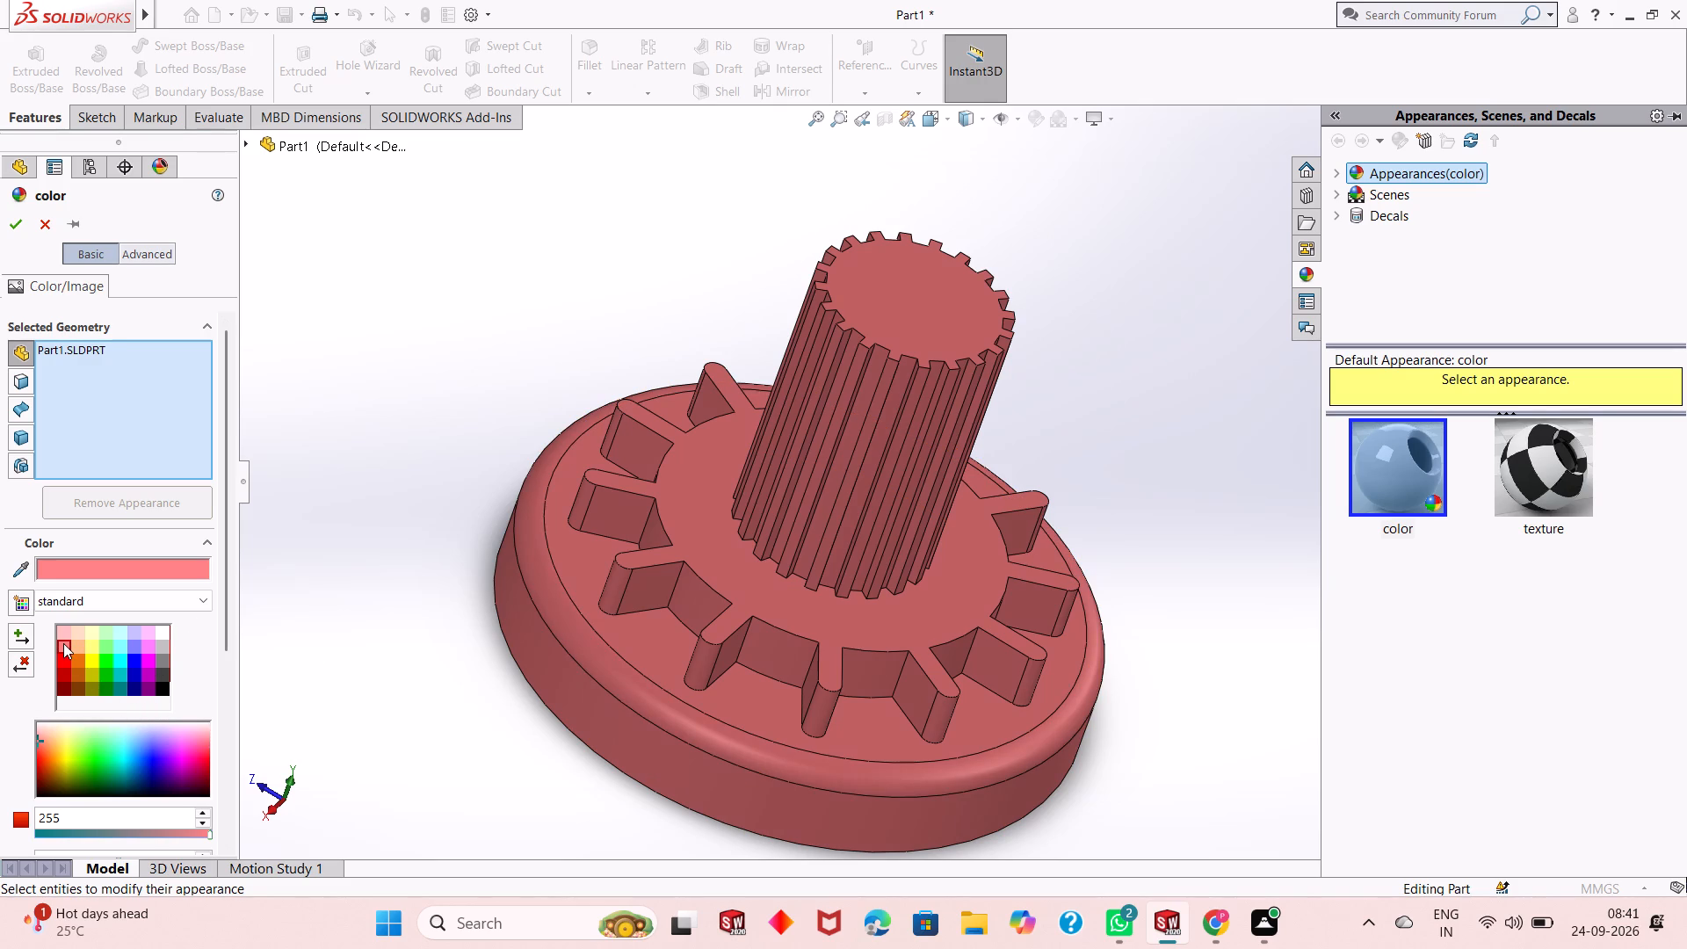
{"action": "left_click", "coordinate": [76, 644]}
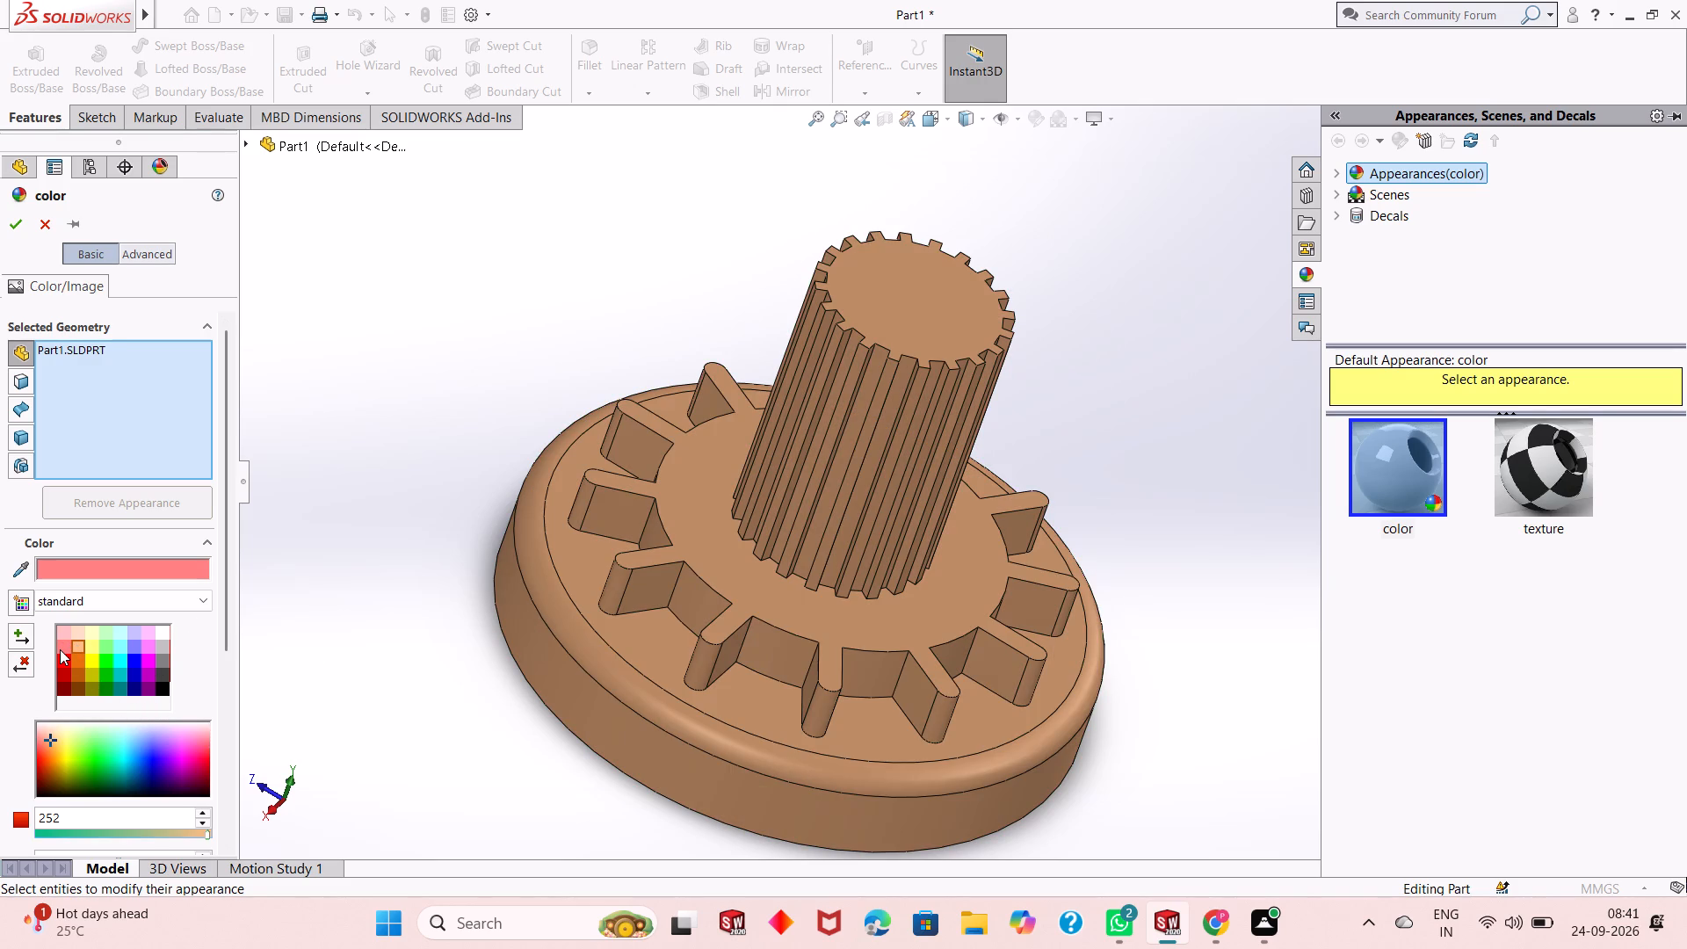
{"action": "left_click", "coordinate": [60, 649]}
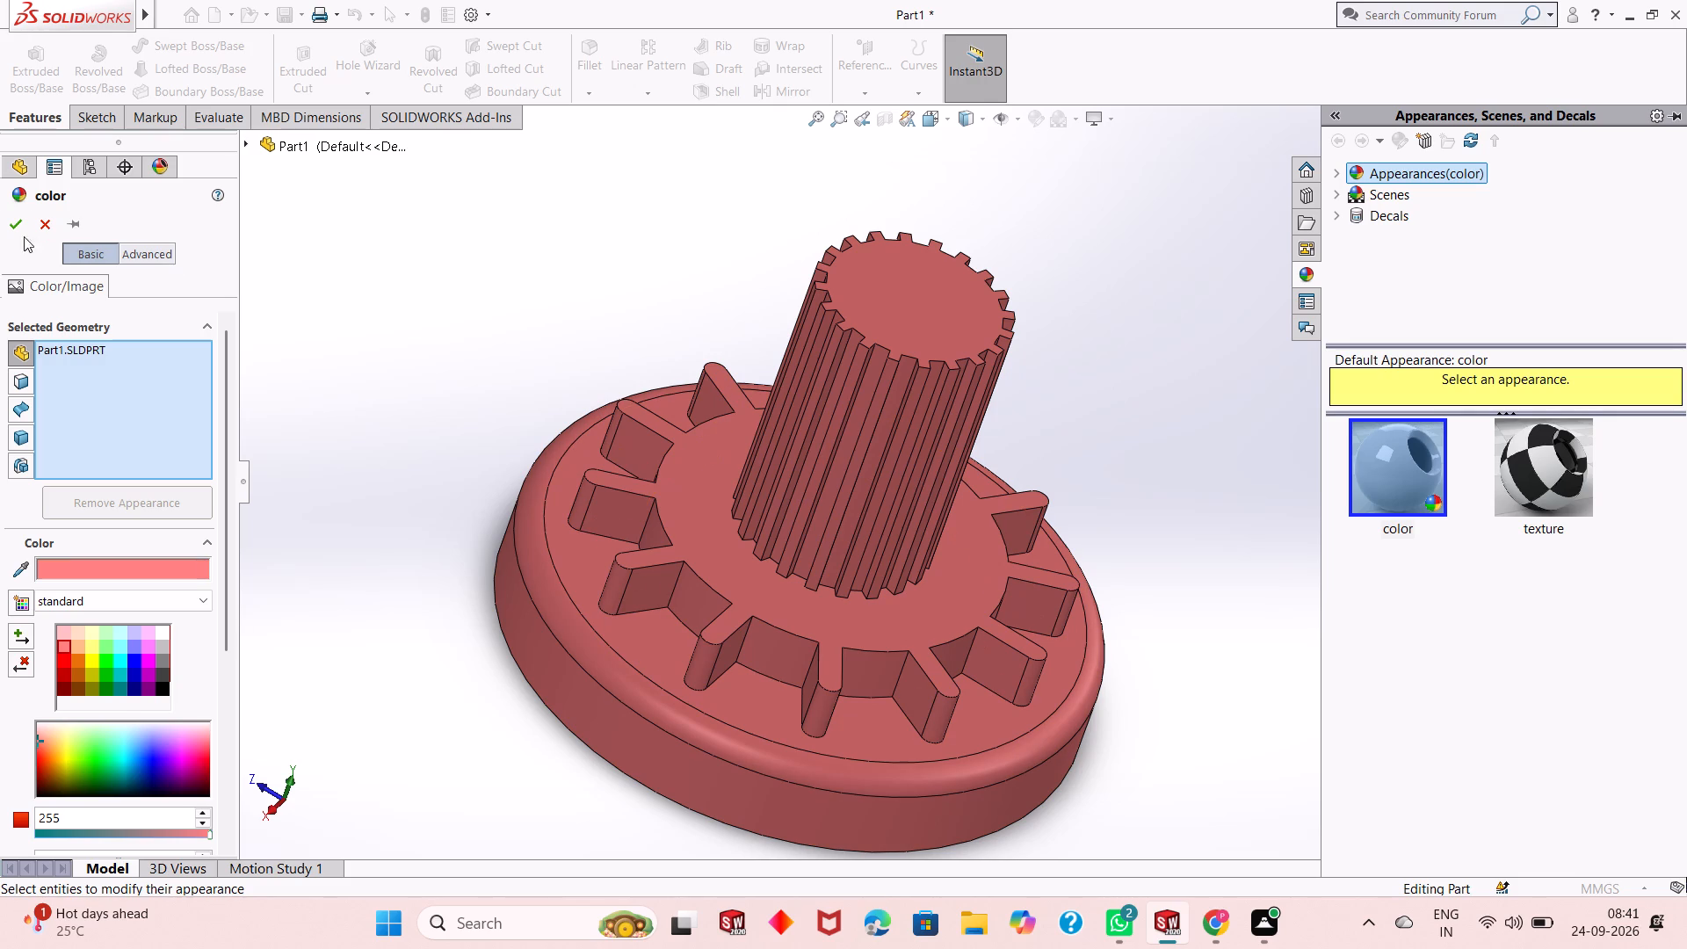
{"action": "left_click", "coordinate": [12, 226]}
{"action": "left_click", "coordinate": [571, 336]}
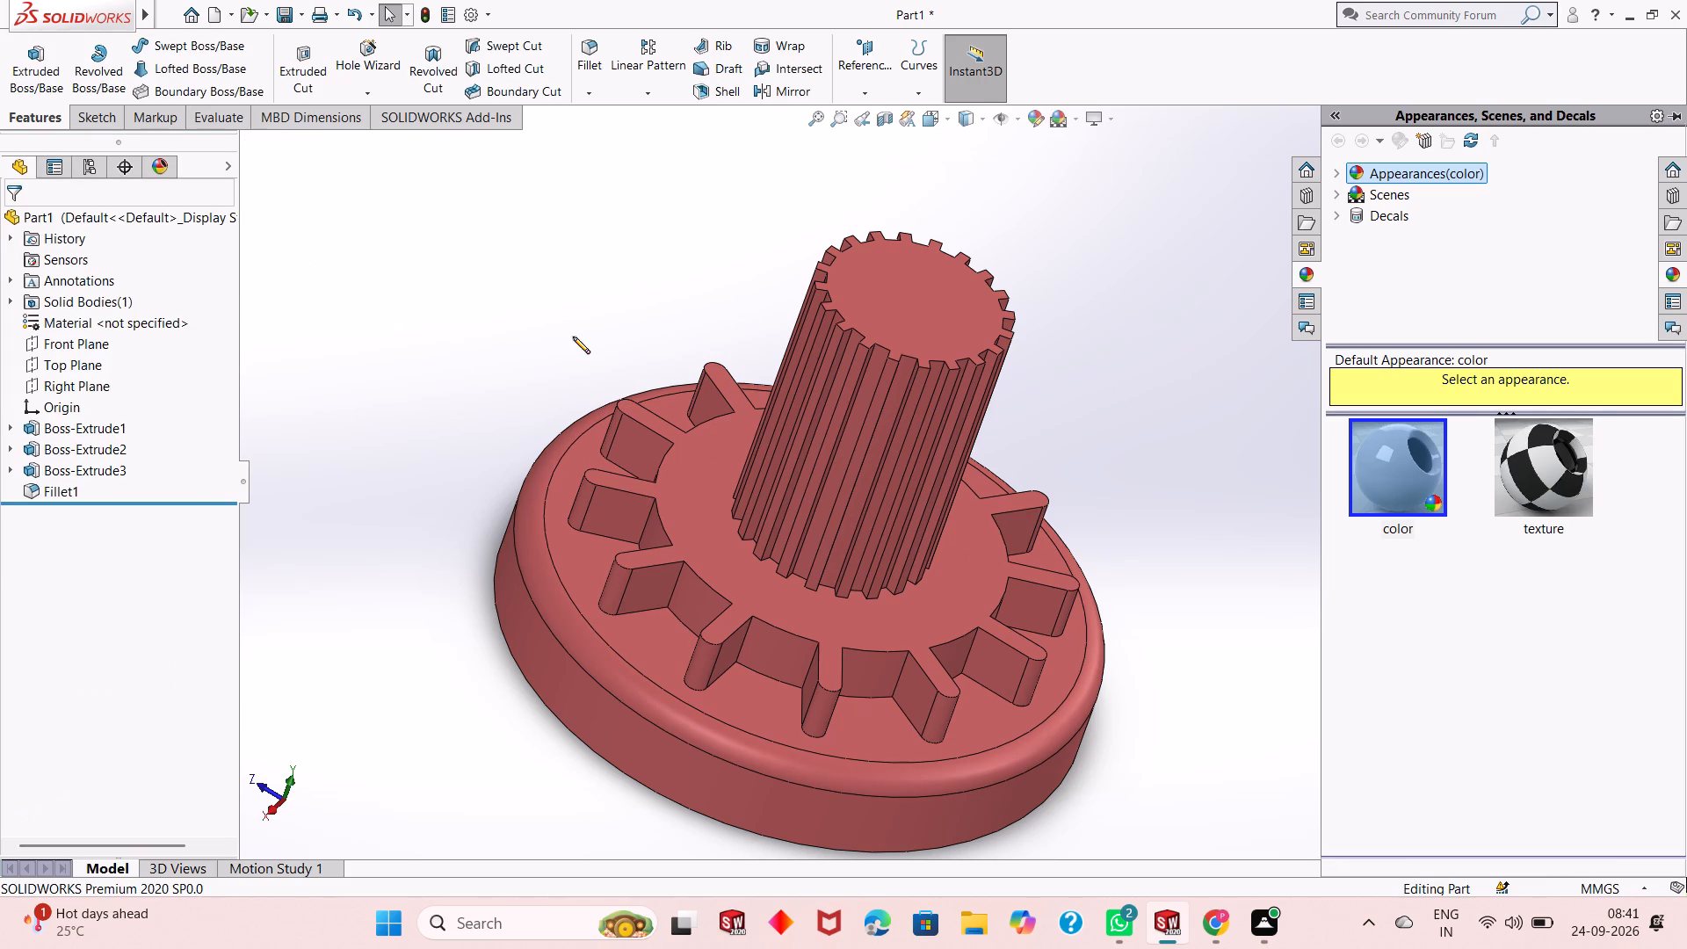
Examine the coloured part from above, from the side and from underneath the disc.
{"action": "scroll", "coordinate": [834, 590], "scroll_direction": "up", "scroll_amount": 4}
{"action": "middle_click", "coordinate": [887, 600]}
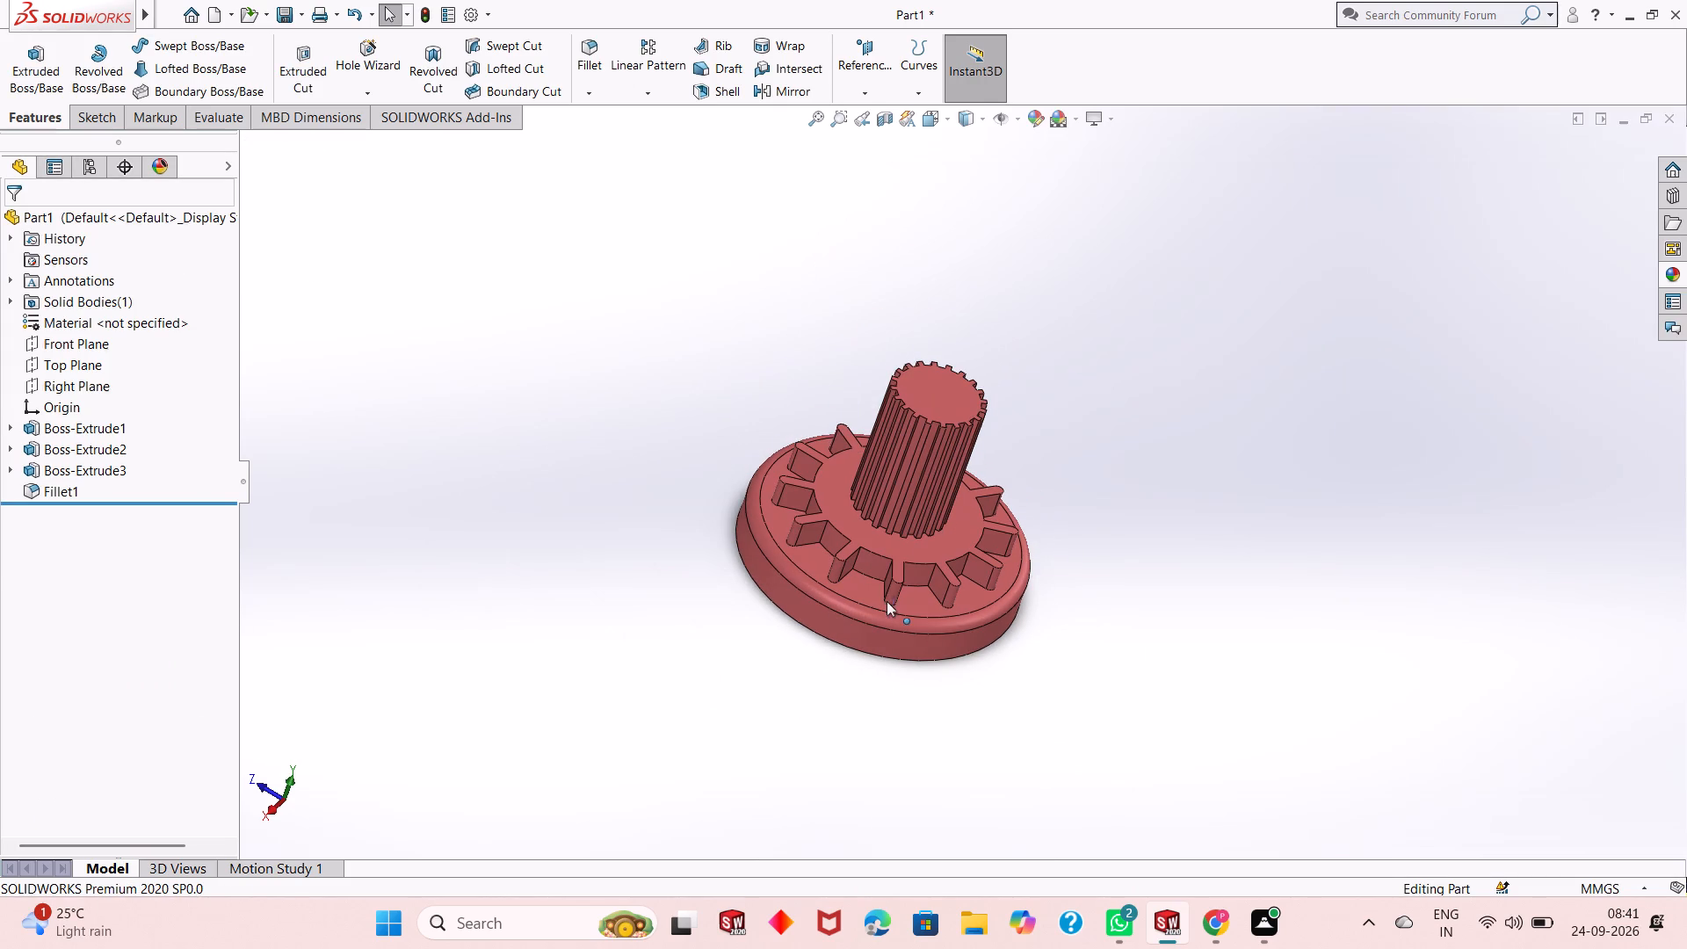
{"action": "middle_click_drag", "start_coordinate": [928, 585], "coordinate": [1031, 340]}
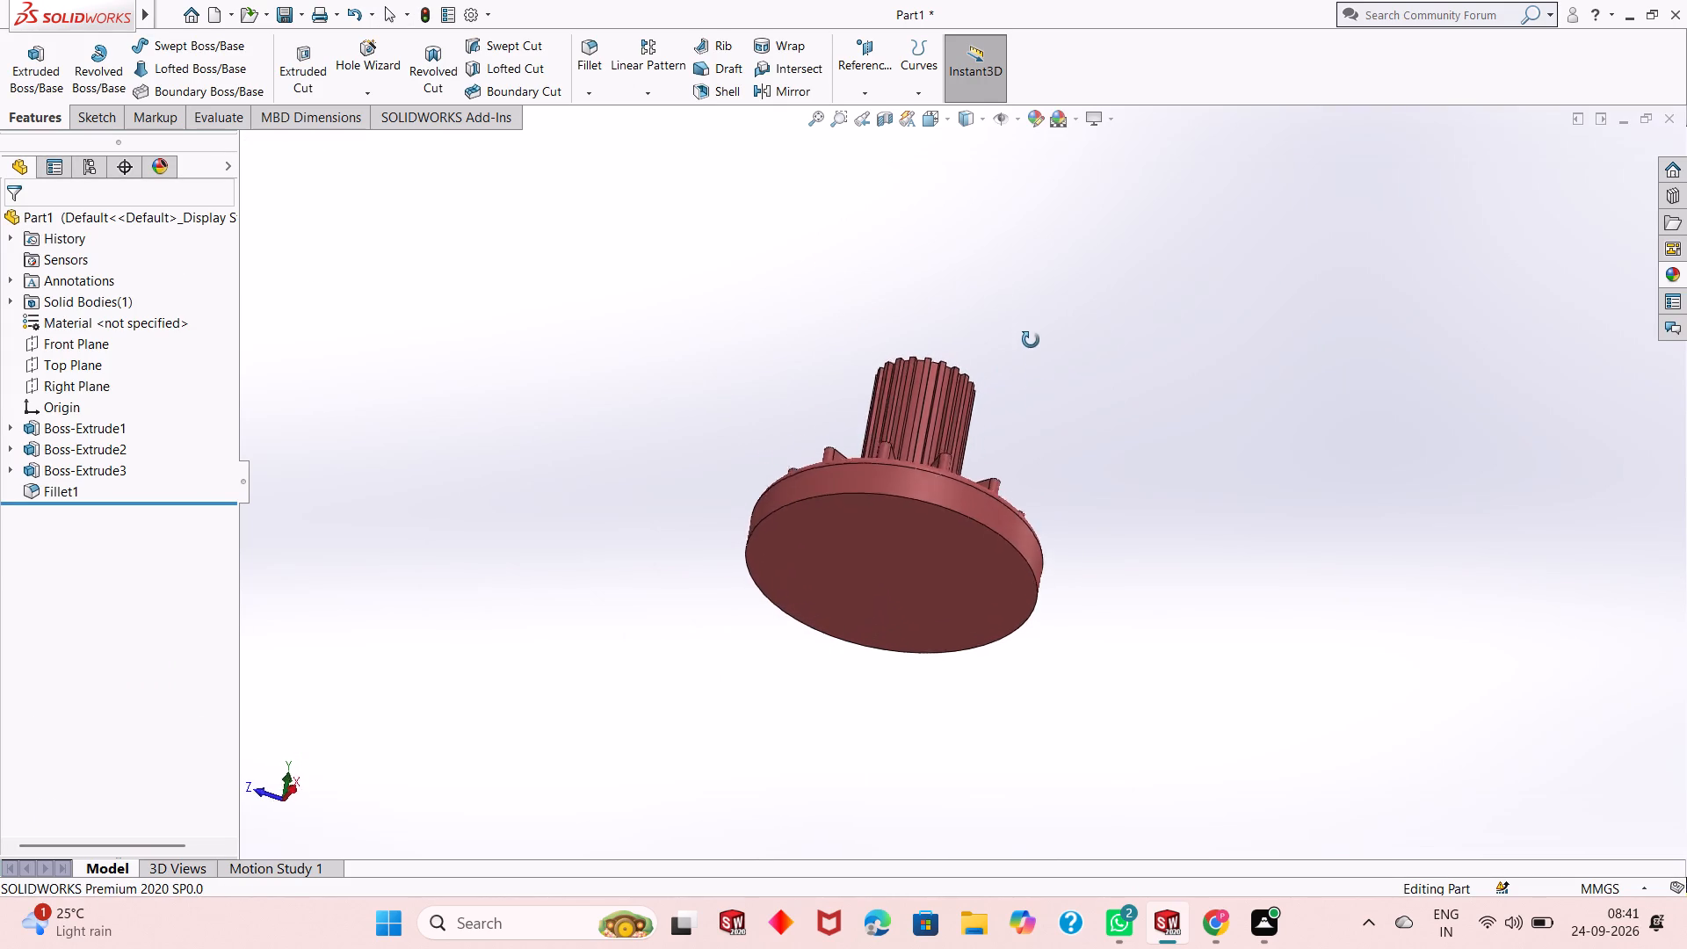
{"action": "middle_click_drag", "start_coordinate": [1031, 340], "coordinate": [786, 456]}
{"action": "middle_click_drag", "start_coordinate": [921, 424], "coordinate": [959, 407]}
{"action": "middle_click_drag", "start_coordinate": [706, 465], "coordinate": [778, 424]}
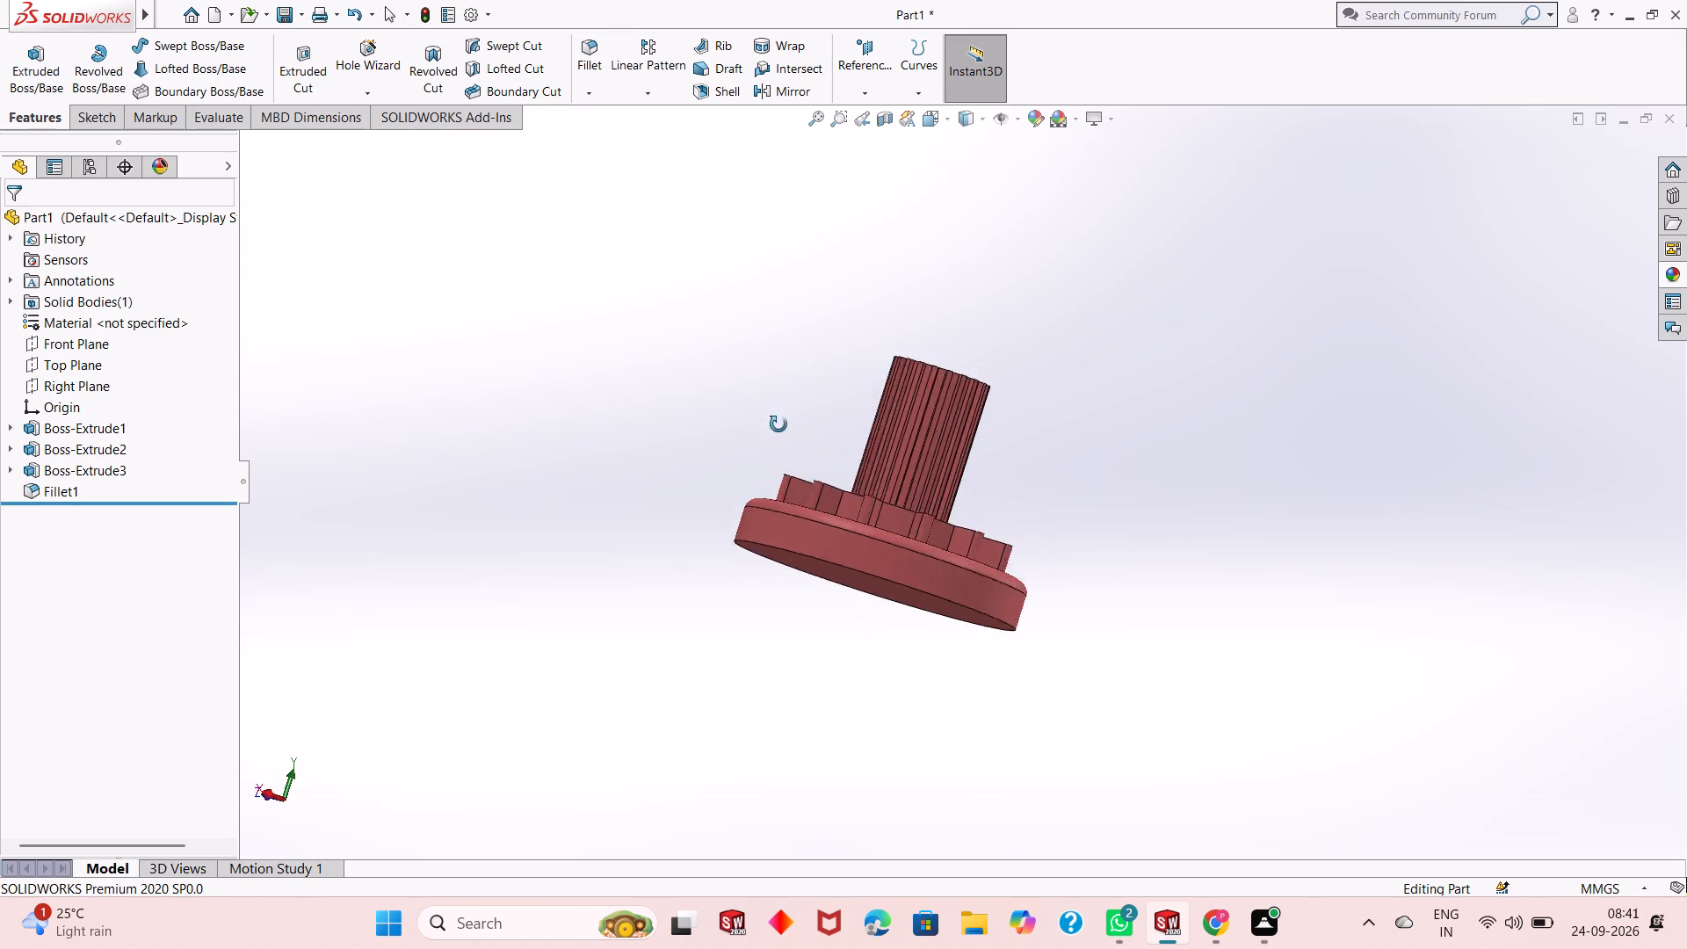
{"action": "middle_click_drag", "start_coordinate": [778, 424], "coordinate": [743, 489]}
{"action": "scroll", "coordinate": [976, 409], "scroll_direction": "down", "scroll_amount": 4}
{"action": "scroll", "coordinate": [816, 547], "scroll_direction": "down", "scroll_amount": 3}
{"action": "scroll", "coordinate": [860, 657], "scroll_direction": "up", "scroll_amount": 4}
{"action": "middle_click_drag", "start_coordinate": [903, 644], "coordinate": [908, 719]}
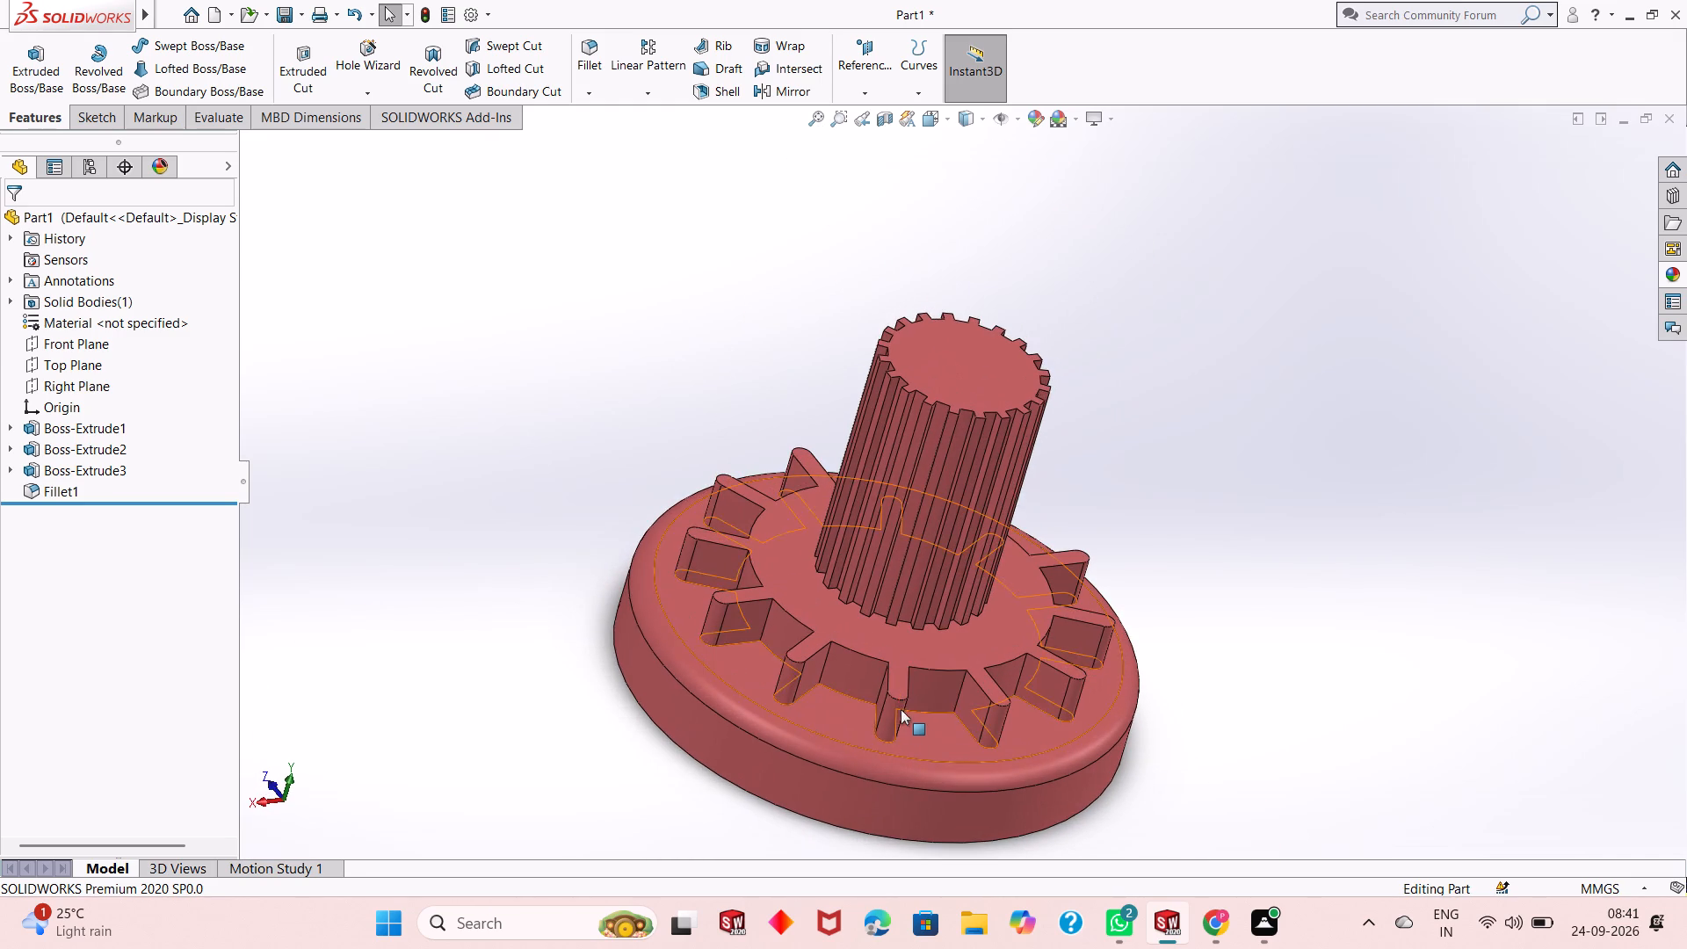
Examine the splined shaft's teeth, the hub arms and the filleted rim up close and at full-part scale.
{"action": "scroll", "coordinate": [884, 601], "scroll_direction": "down", "scroll_amount": 2}
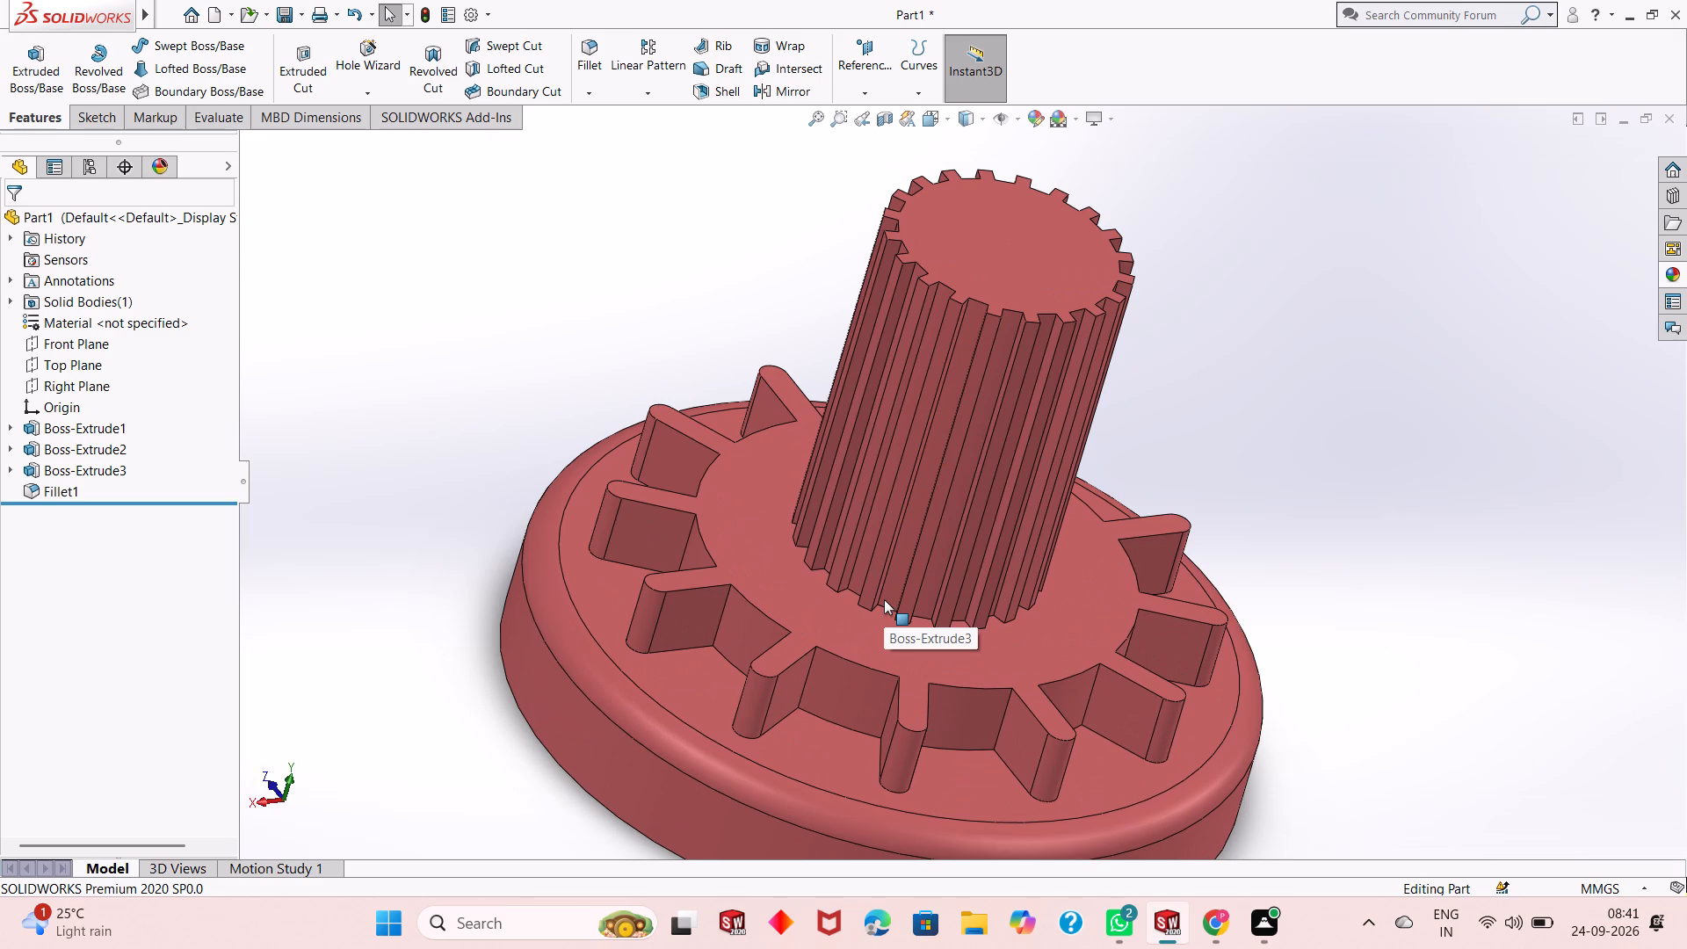
{"action": "scroll", "coordinate": [884, 599], "scroll_direction": "up", "scroll_amount": 1}
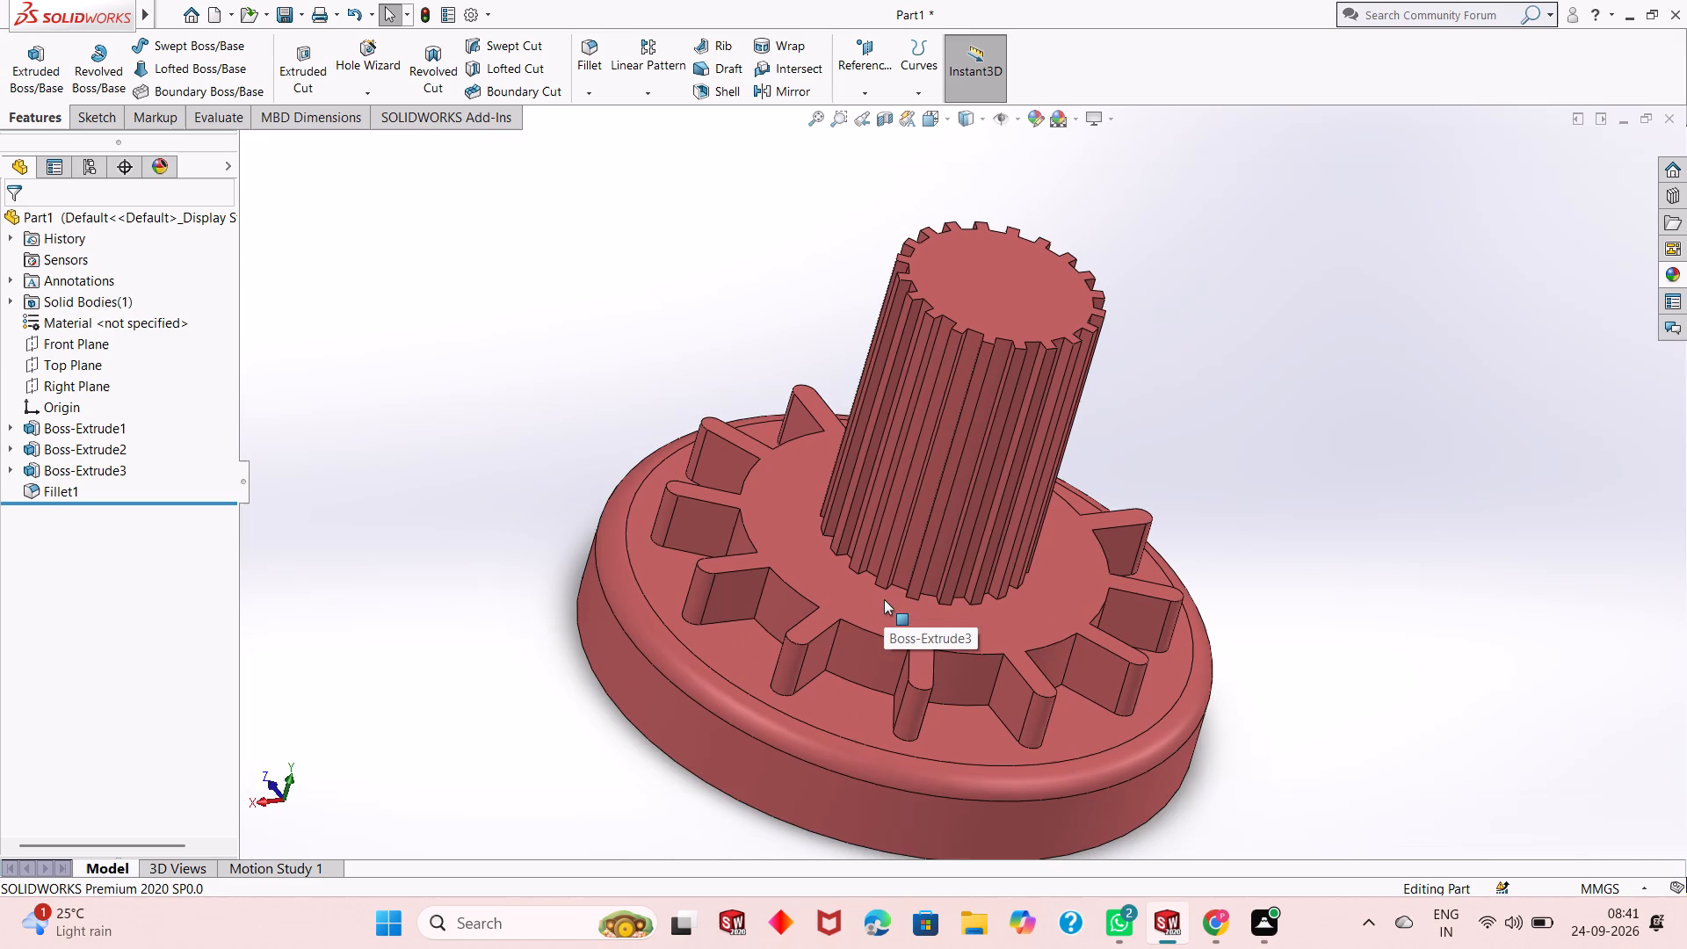
{"action": "scroll", "coordinate": [884, 599], "scroll_direction": "up", "scroll_amount": 3}
{"action": "scroll", "coordinate": [969, 413], "scroll_direction": "down", "scroll_amount": 2}
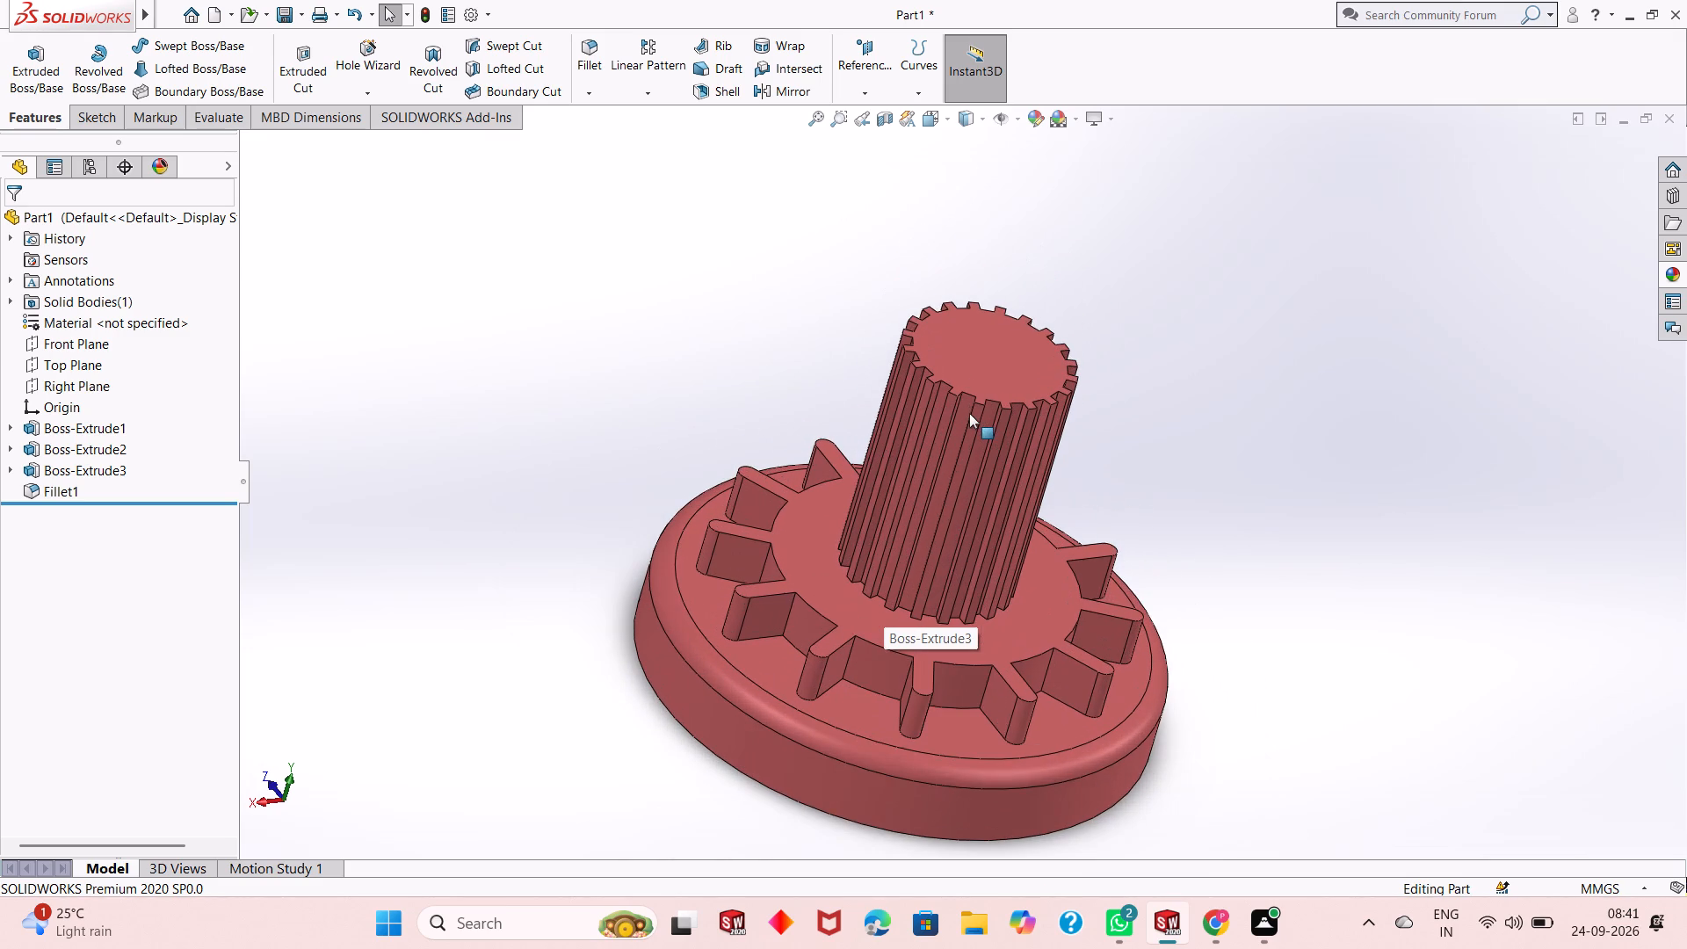
{"action": "scroll", "coordinate": [969, 411], "scroll_direction": "down", "scroll_amount": 2}
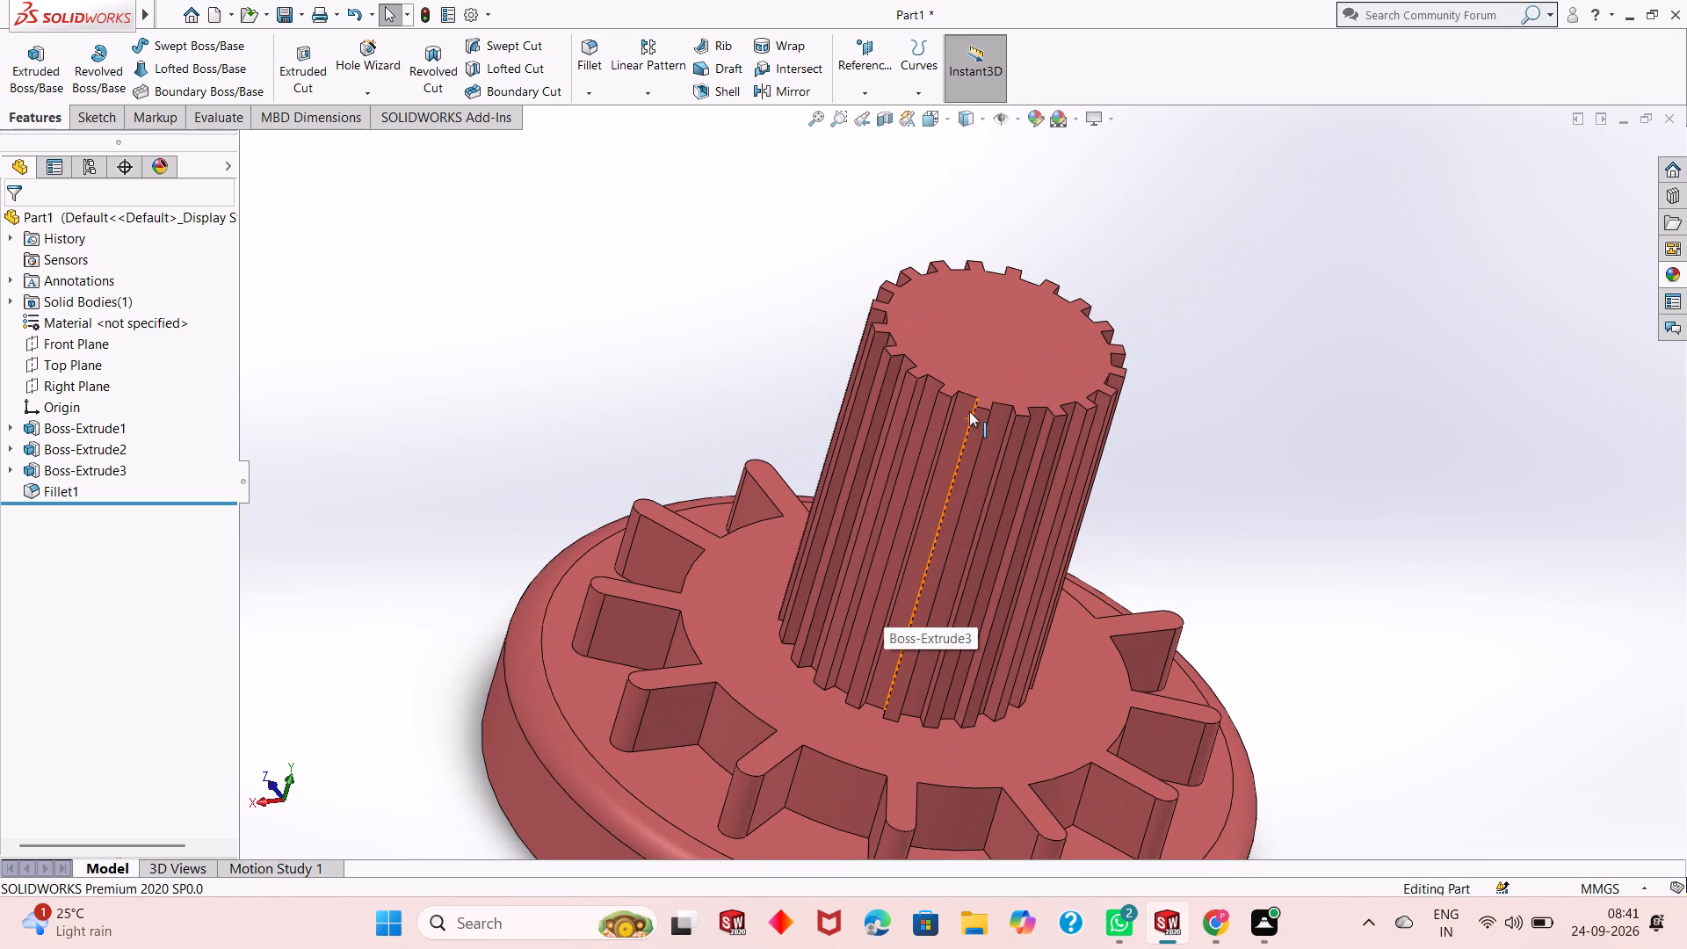
{"action": "scroll", "coordinate": [969, 411], "scroll_direction": "down", "scroll_amount": 2}
{"action": "scroll", "coordinate": [969, 411], "scroll_direction": "up", "scroll_amount": 6}
{"action": "scroll", "coordinate": [1017, 577], "scroll_direction": "down", "scroll_amount": 3}
{"action": "scroll", "coordinate": [966, 646], "scroll_direction": "down", "scroll_amount": 1}
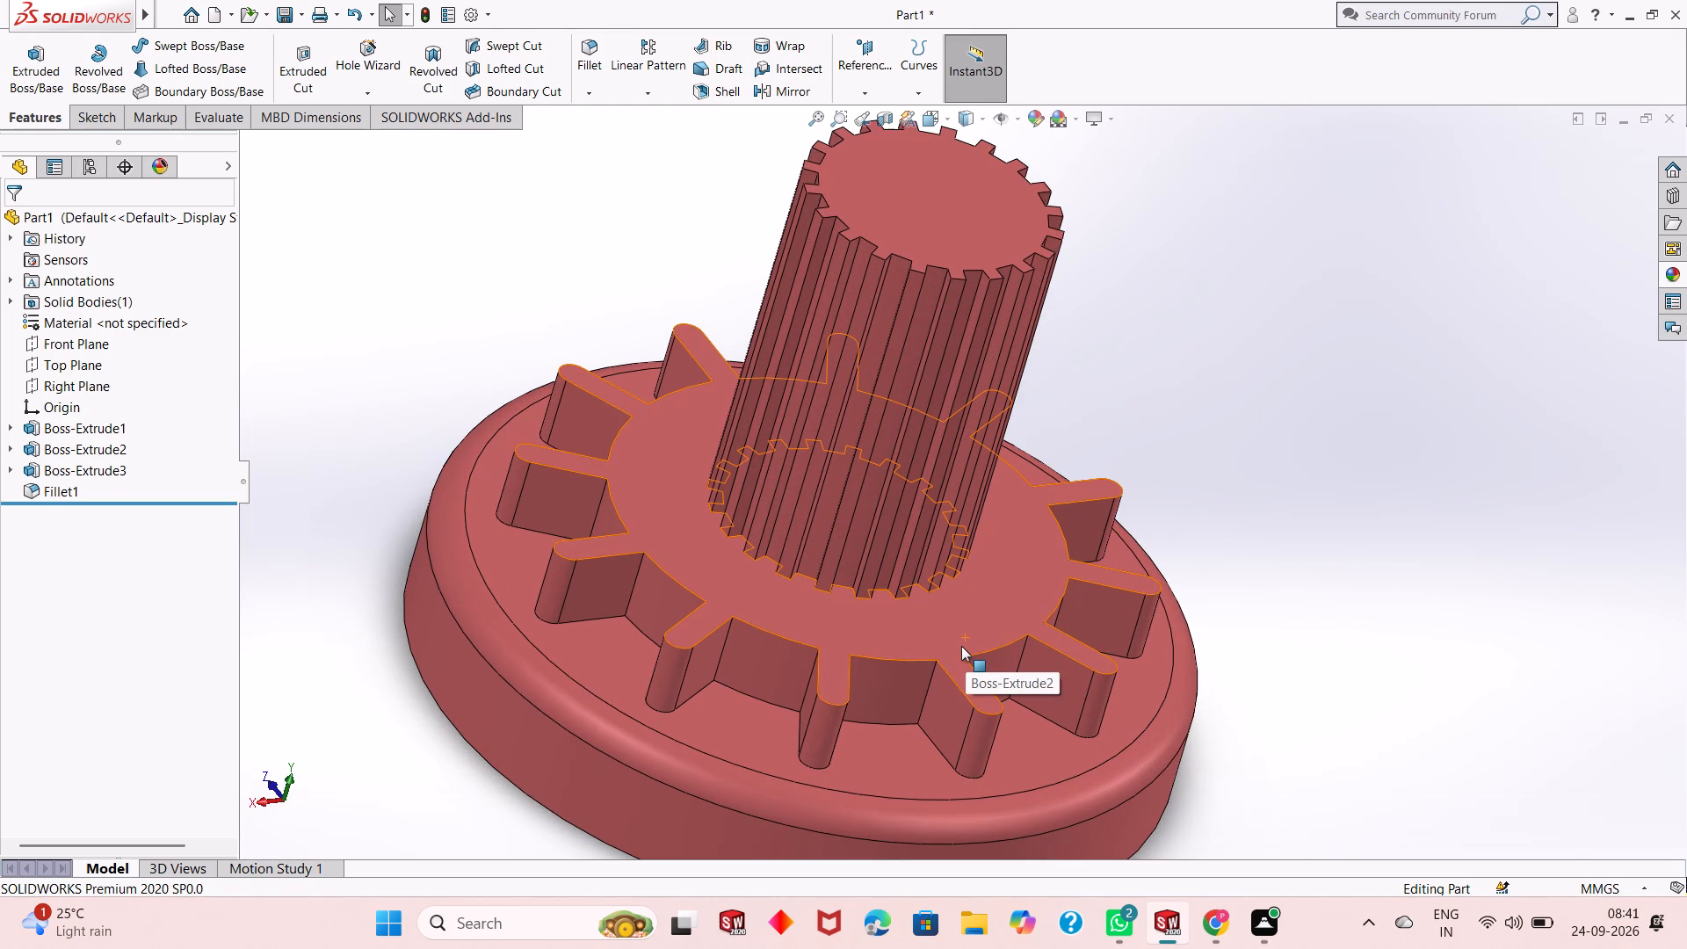
{"action": "scroll", "coordinate": [892, 640], "scroll_direction": "up", "scroll_amount": 1}
{"action": "scroll", "coordinate": [833, 449], "scroll_direction": "down", "scroll_amount": 3}
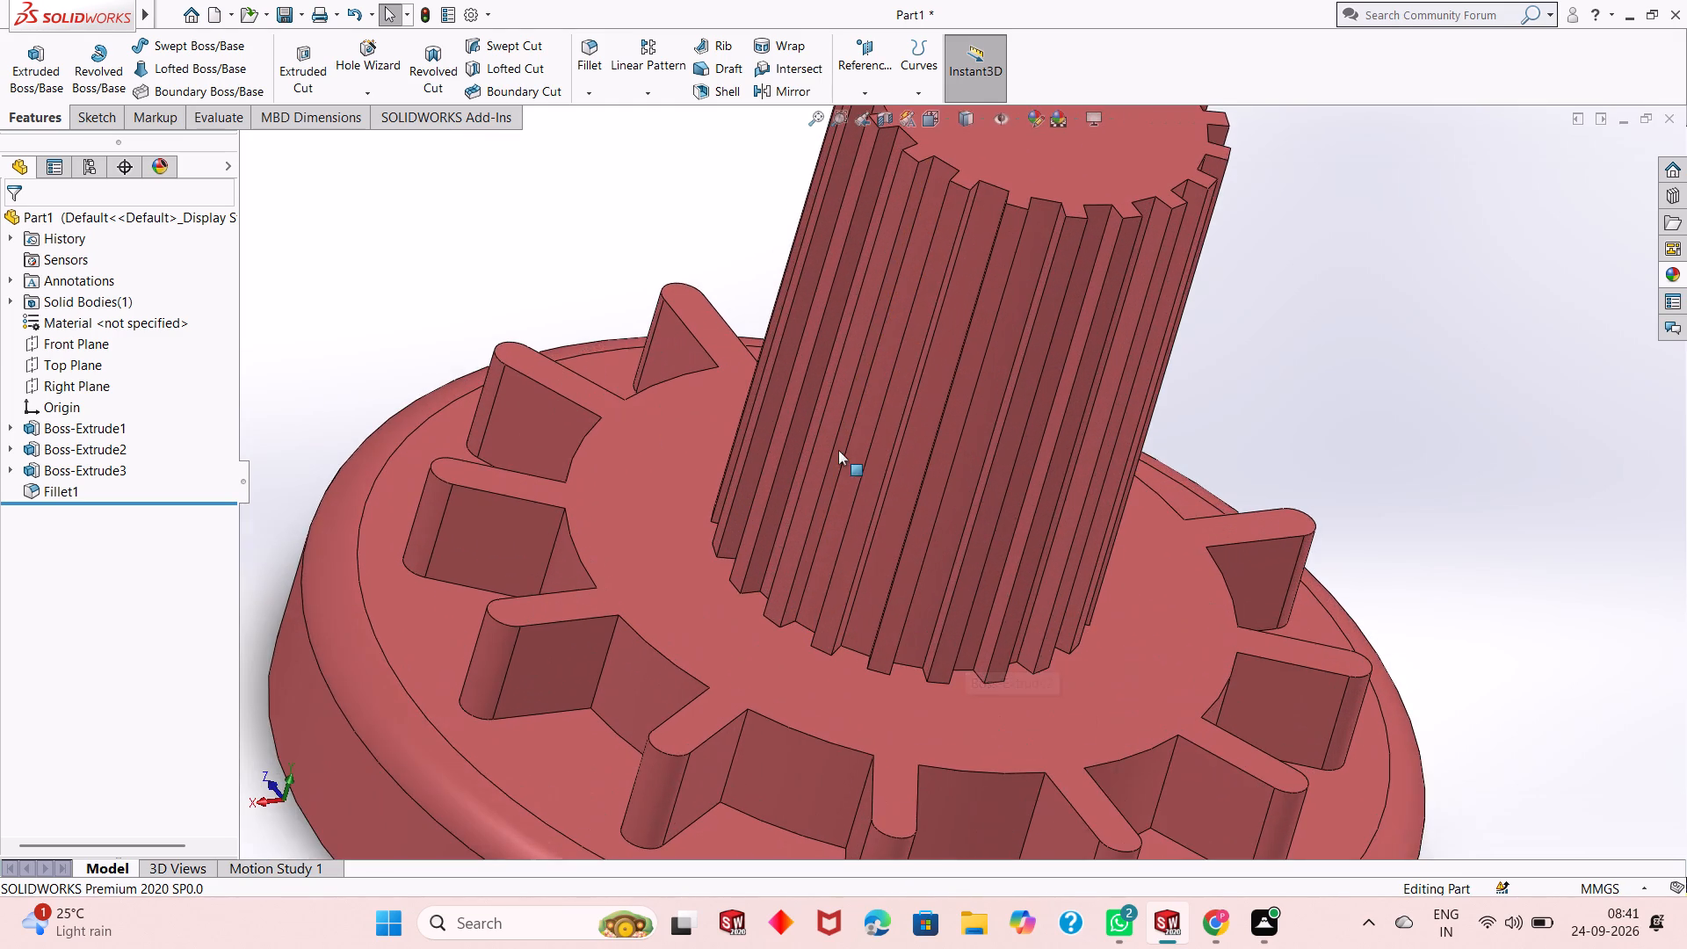
{"action": "scroll", "coordinate": [863, 638], "scroll_direction": "up", "scroll_amount": 3}
{"action": "middle_click_drag", "start_coordinate": [962, 688], "coordinate": [945, 690]}
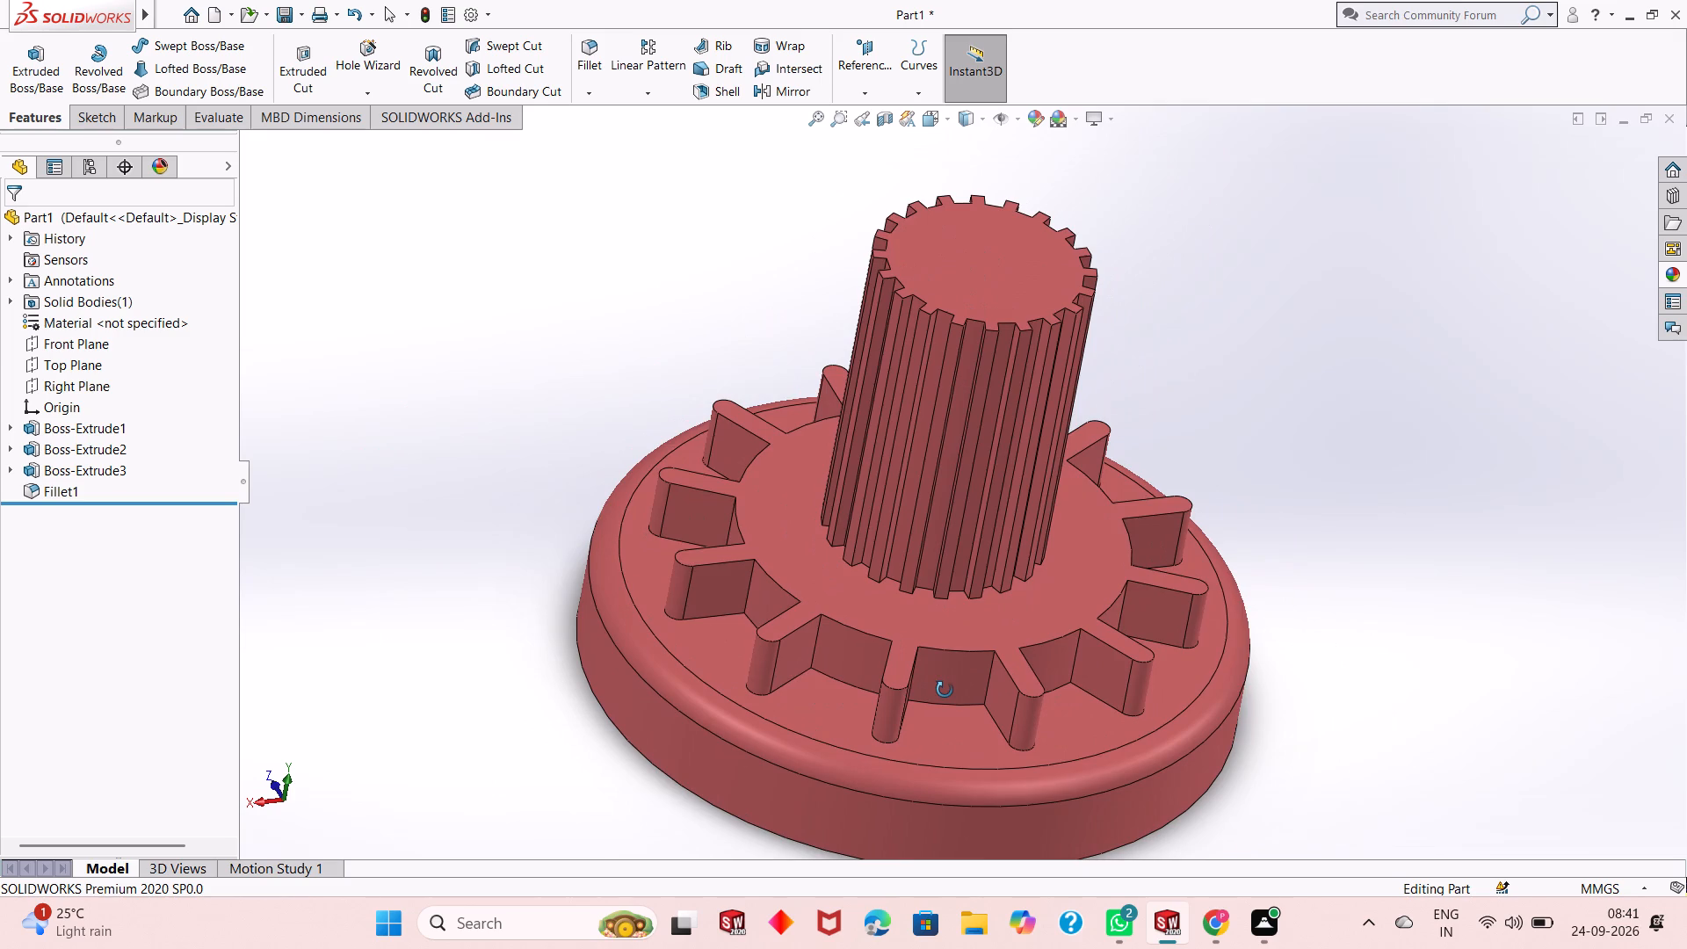
{"action": "middle_click_drag", "start_coordinate": [945, 690], "coordinate": [947, 661]}
{"action": "scroll", "coordinate": [947, 658], "scroll_direction": "up", "scroll_amount": 3}
{"action": "scroll", "coordinate": [1064, 636], "scroll_direction": "down", "scroll_amount": 2}
{"action": "scroll", "coordinate": [936, 432], "scroll_direction": "up", "scroll_amount": 2}
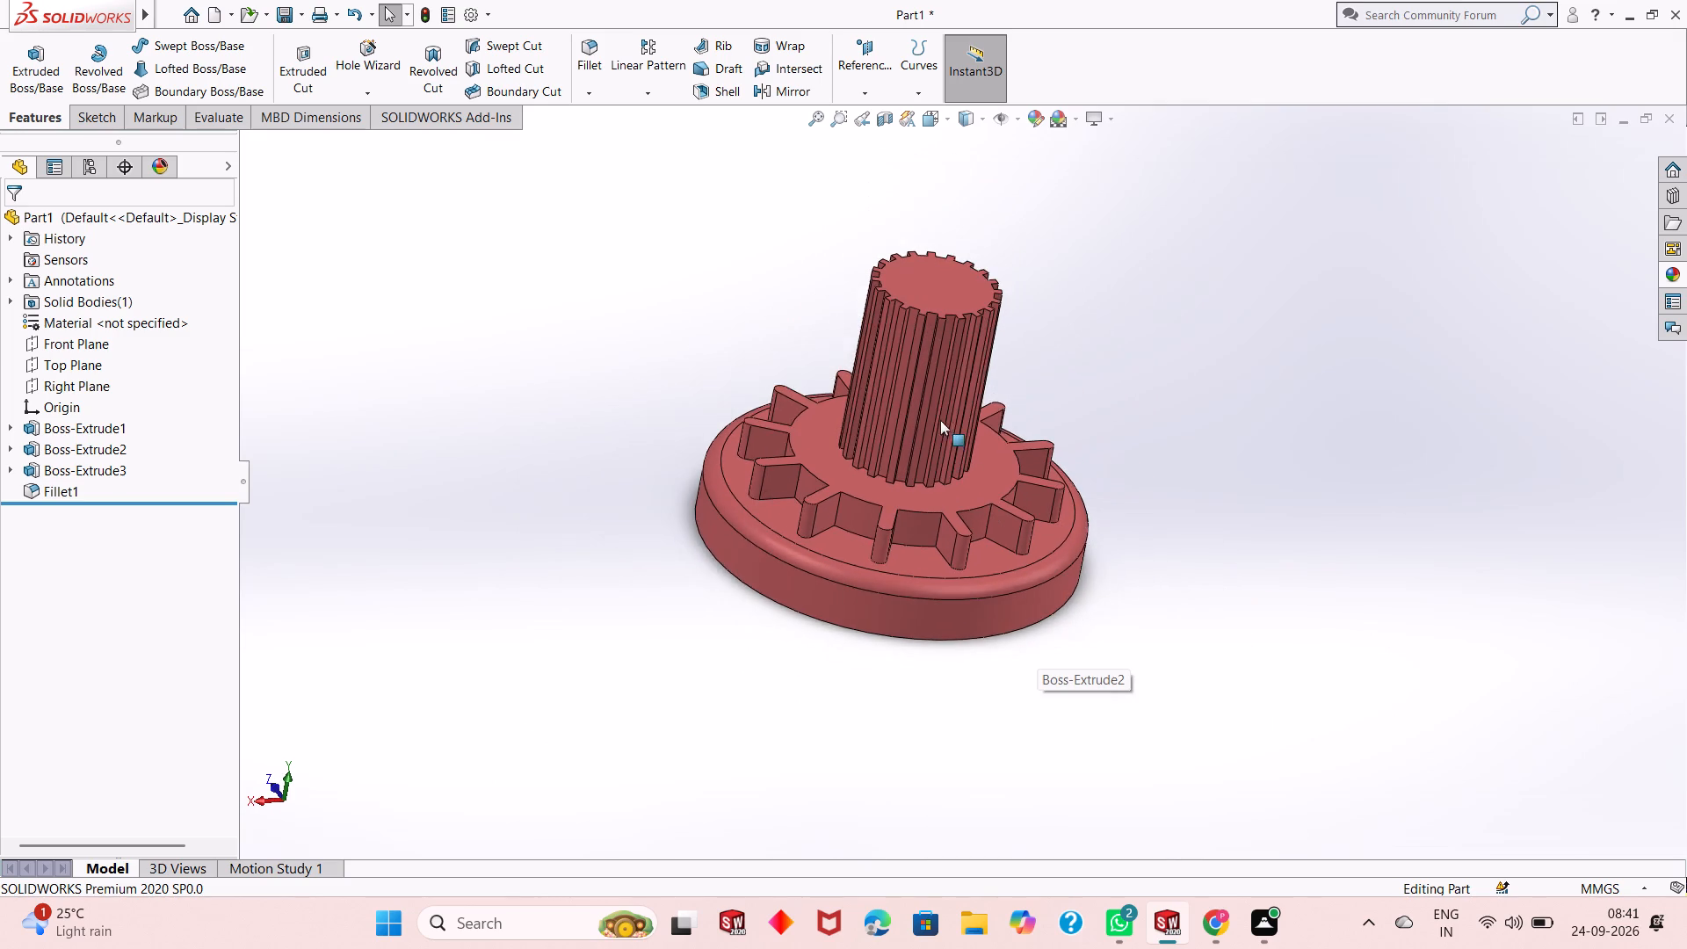
{"action": "scroll", "coordinate": [916, 308], "scroll_direction": "down", "scroll_amount": 2}
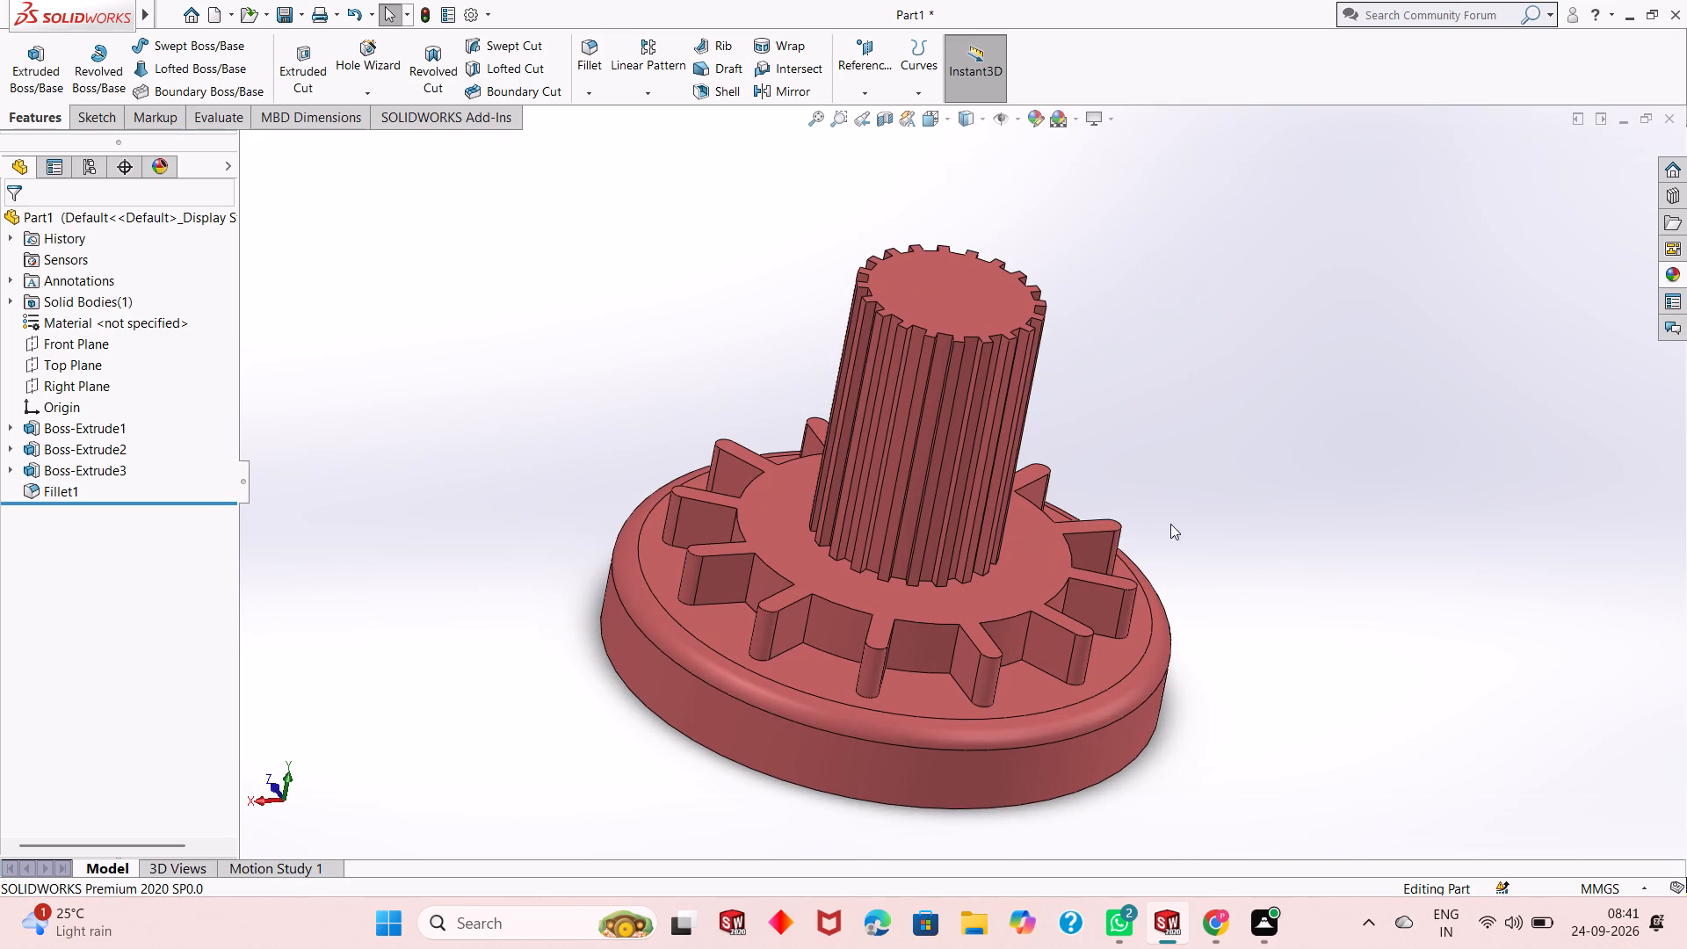
{"action": "scroll", "coordinate": [1031, 660], "scroll_direction": "up", "scroll_amount": 1}
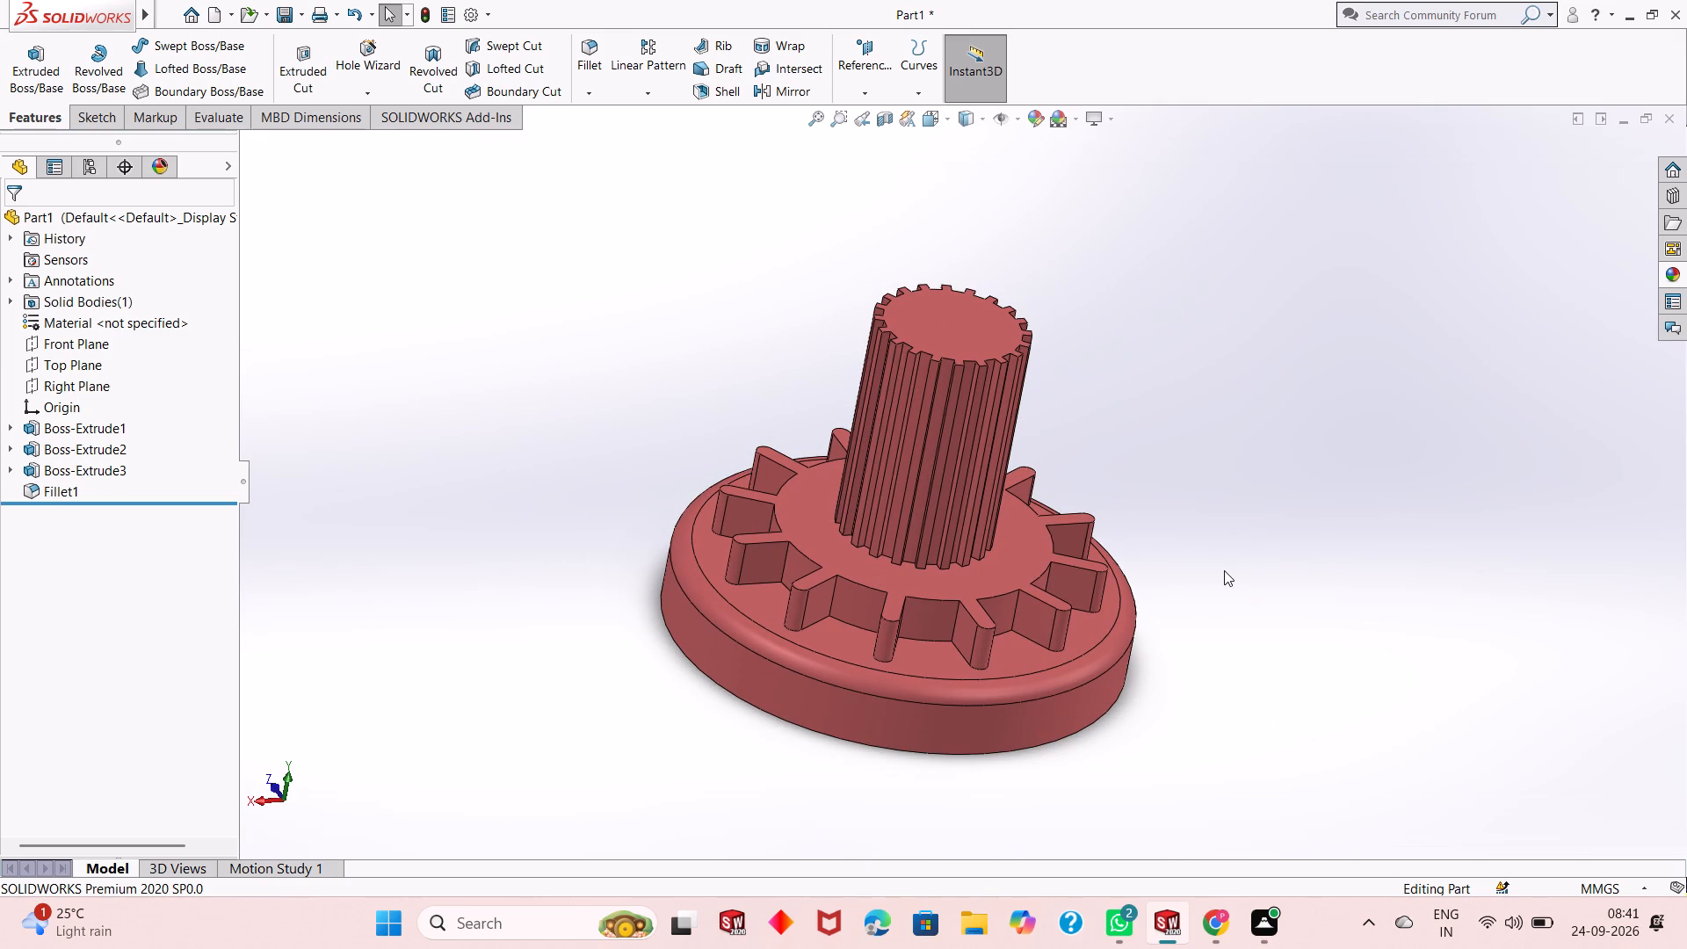
Save the part in the Downloads folder as a SOLIDWORKS part named "Toothed gear hub".
{"action": "key", "text": "ctrl+s"}
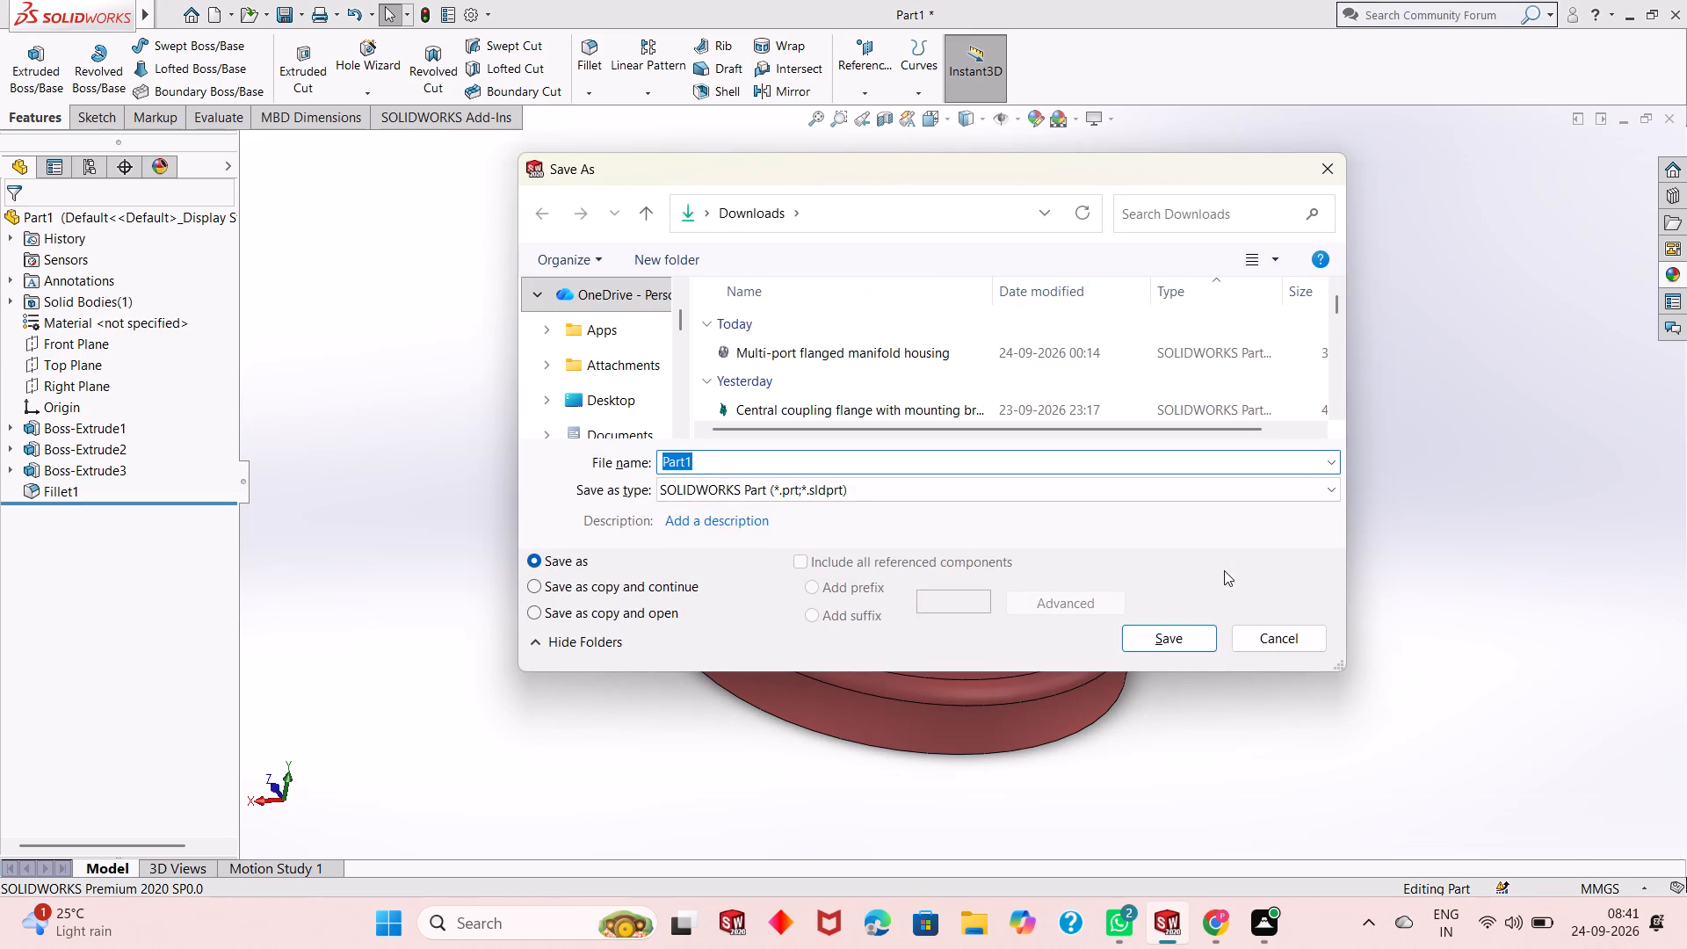
{"action": "type", "text": "Toothed"}
{"action": "key", "text": "space"}
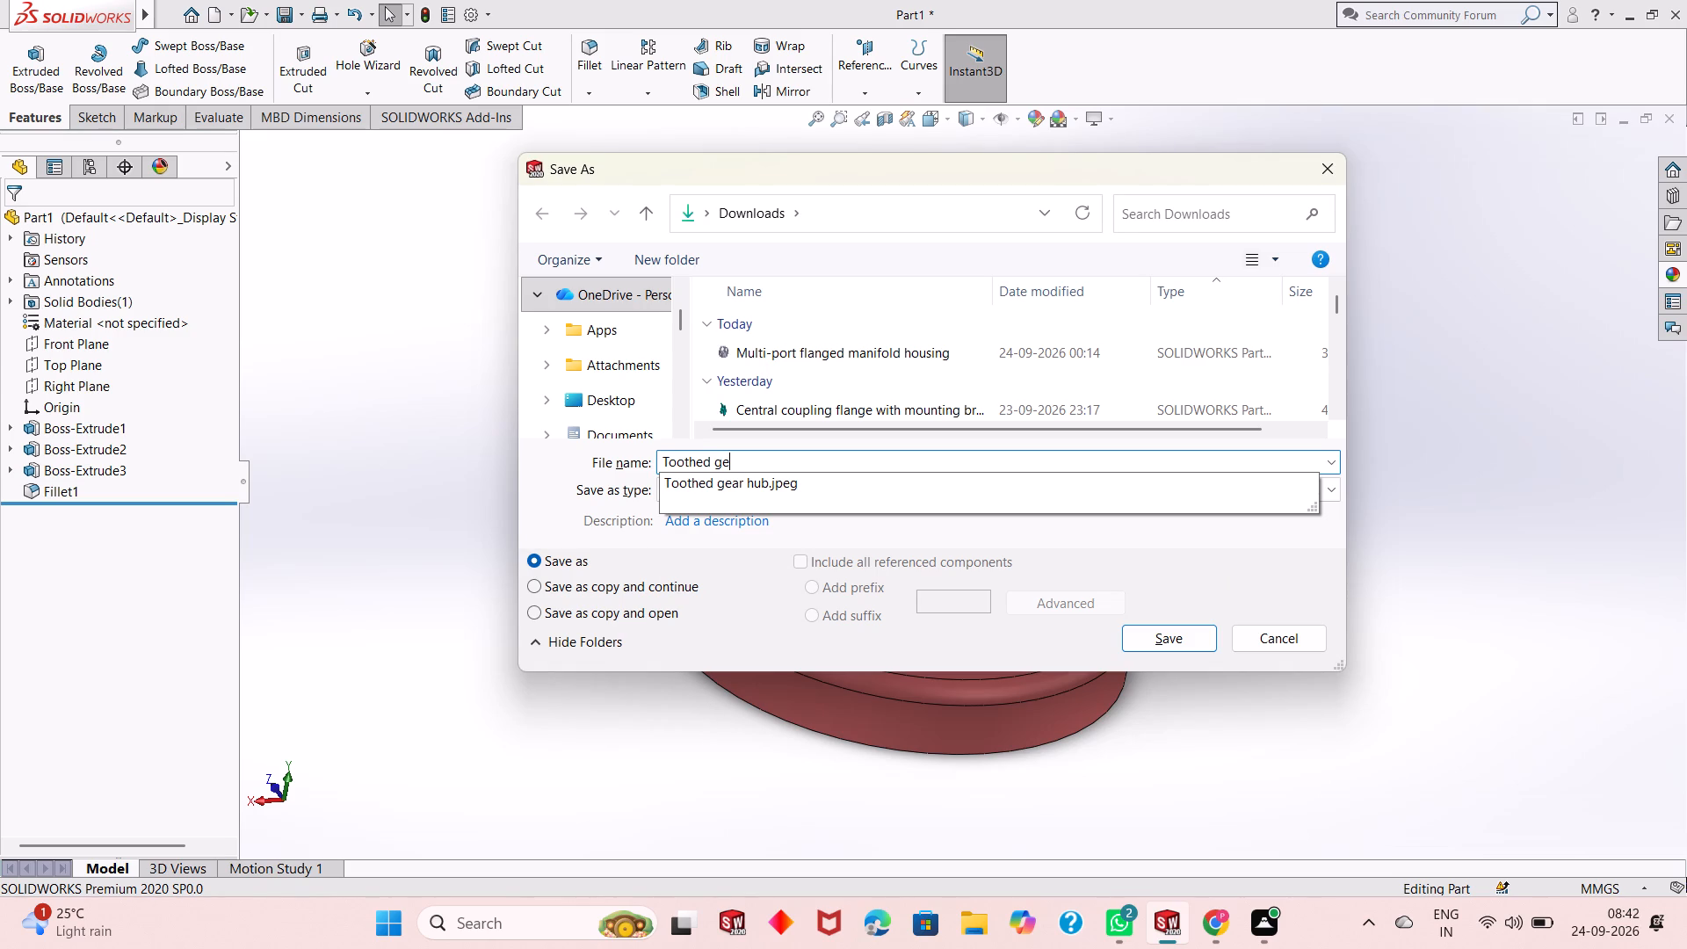
{"action": "type", "text": "ar"}
{"action": "key", "text": "space"}
{"action": "type", "text": "hub"}
{"action": "key", "text": "Return"}
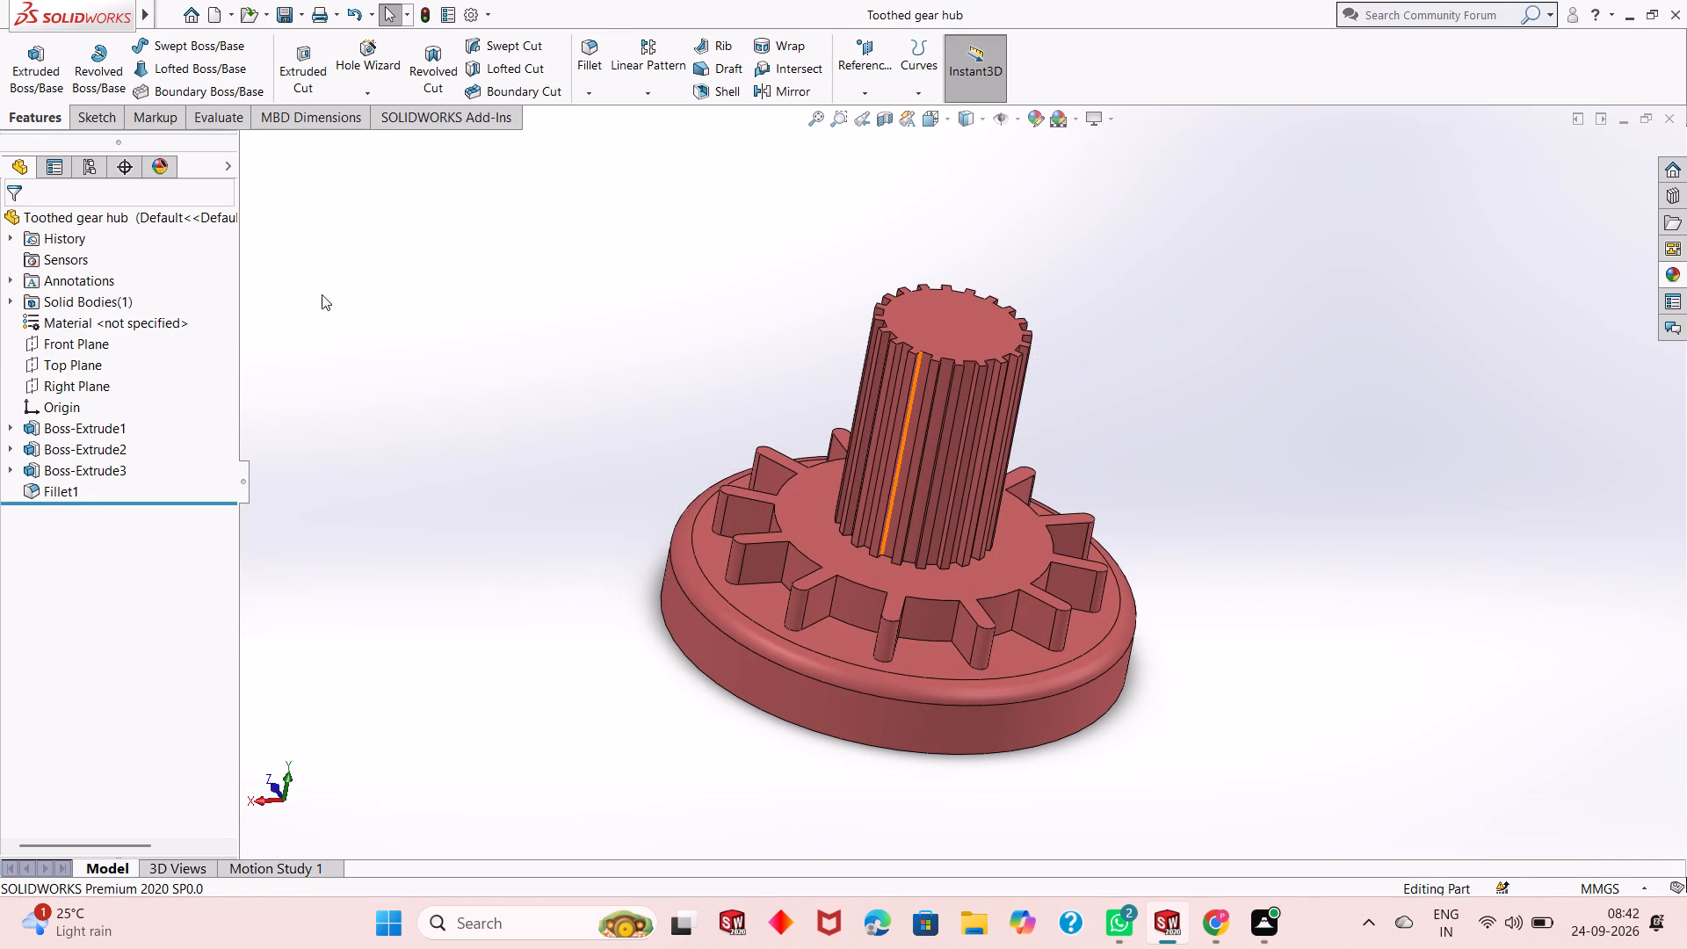
Export the part to the Downloads folder as an Adobe PDF named "Toothed gear hub".
{"action": "left_click", "coordinate": [299, 18]}
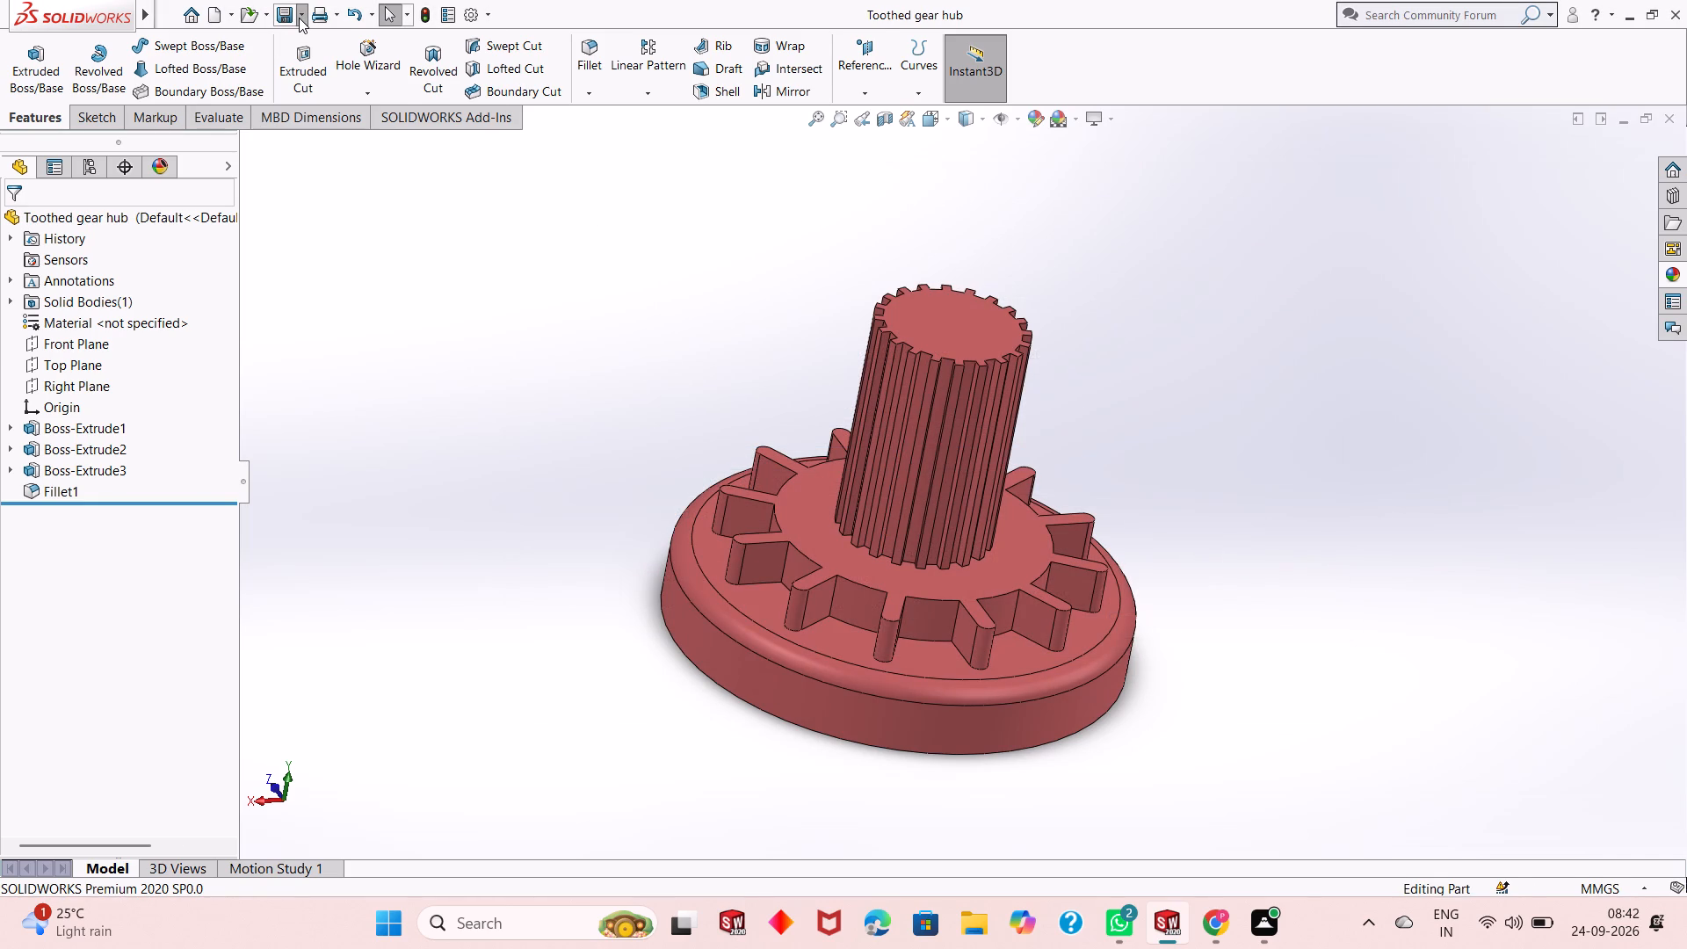
{"action": "left_click", "coordinate": [315, 54]}
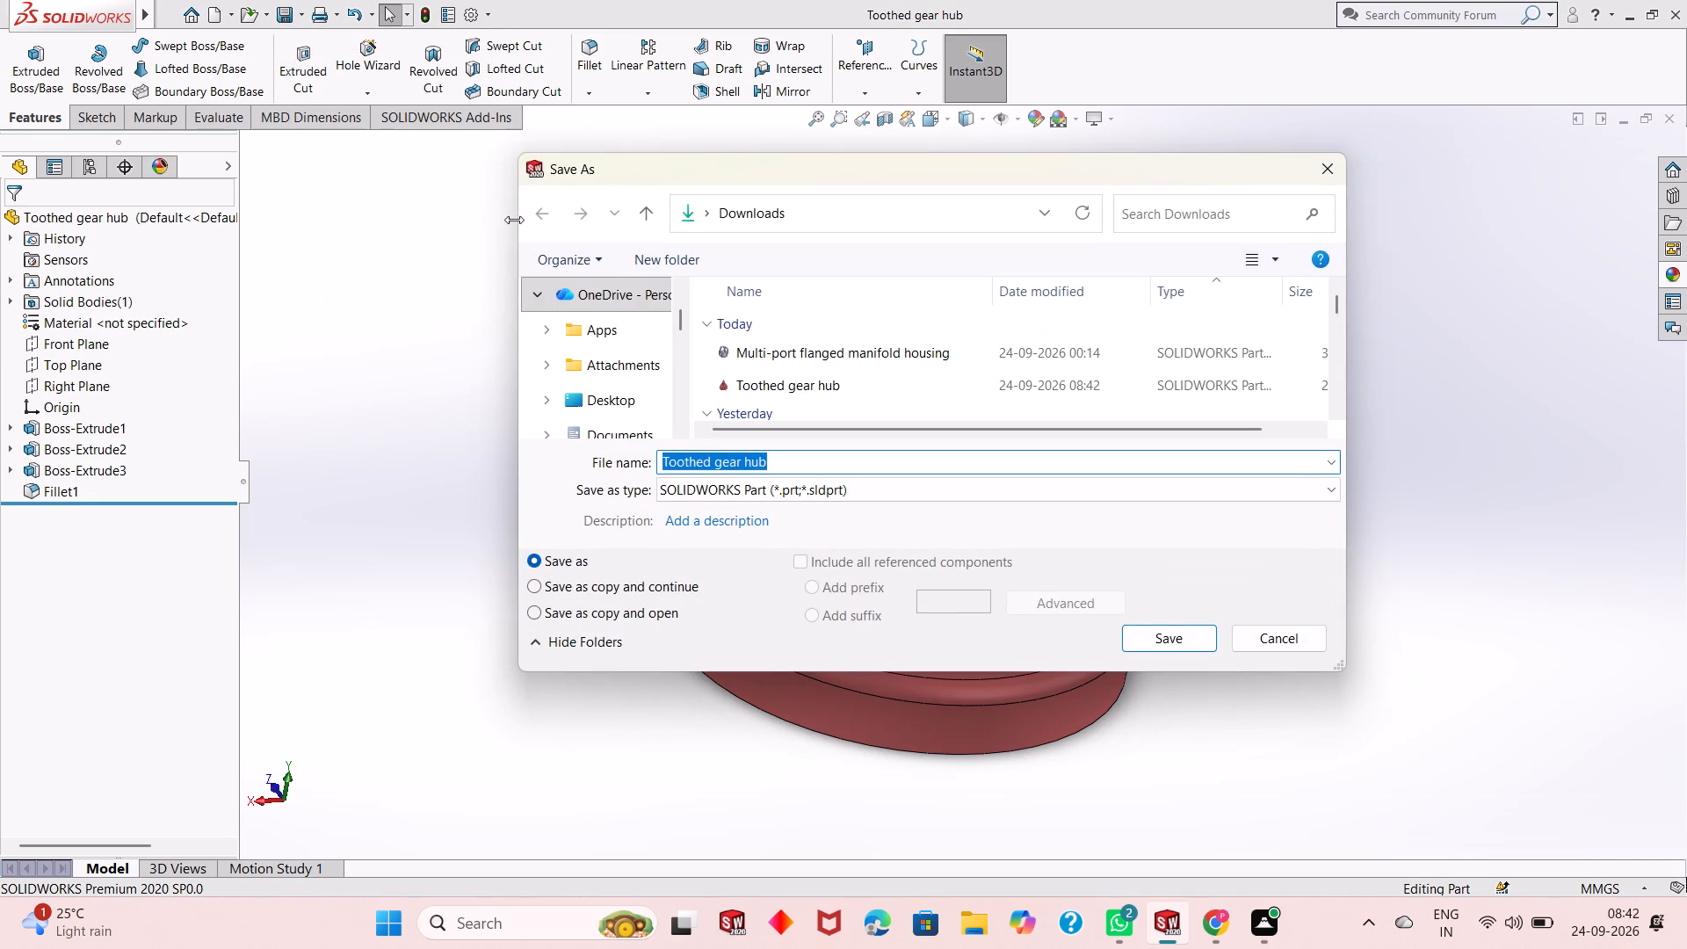
{"action": "left_click", "coordinate": [809, 490]}
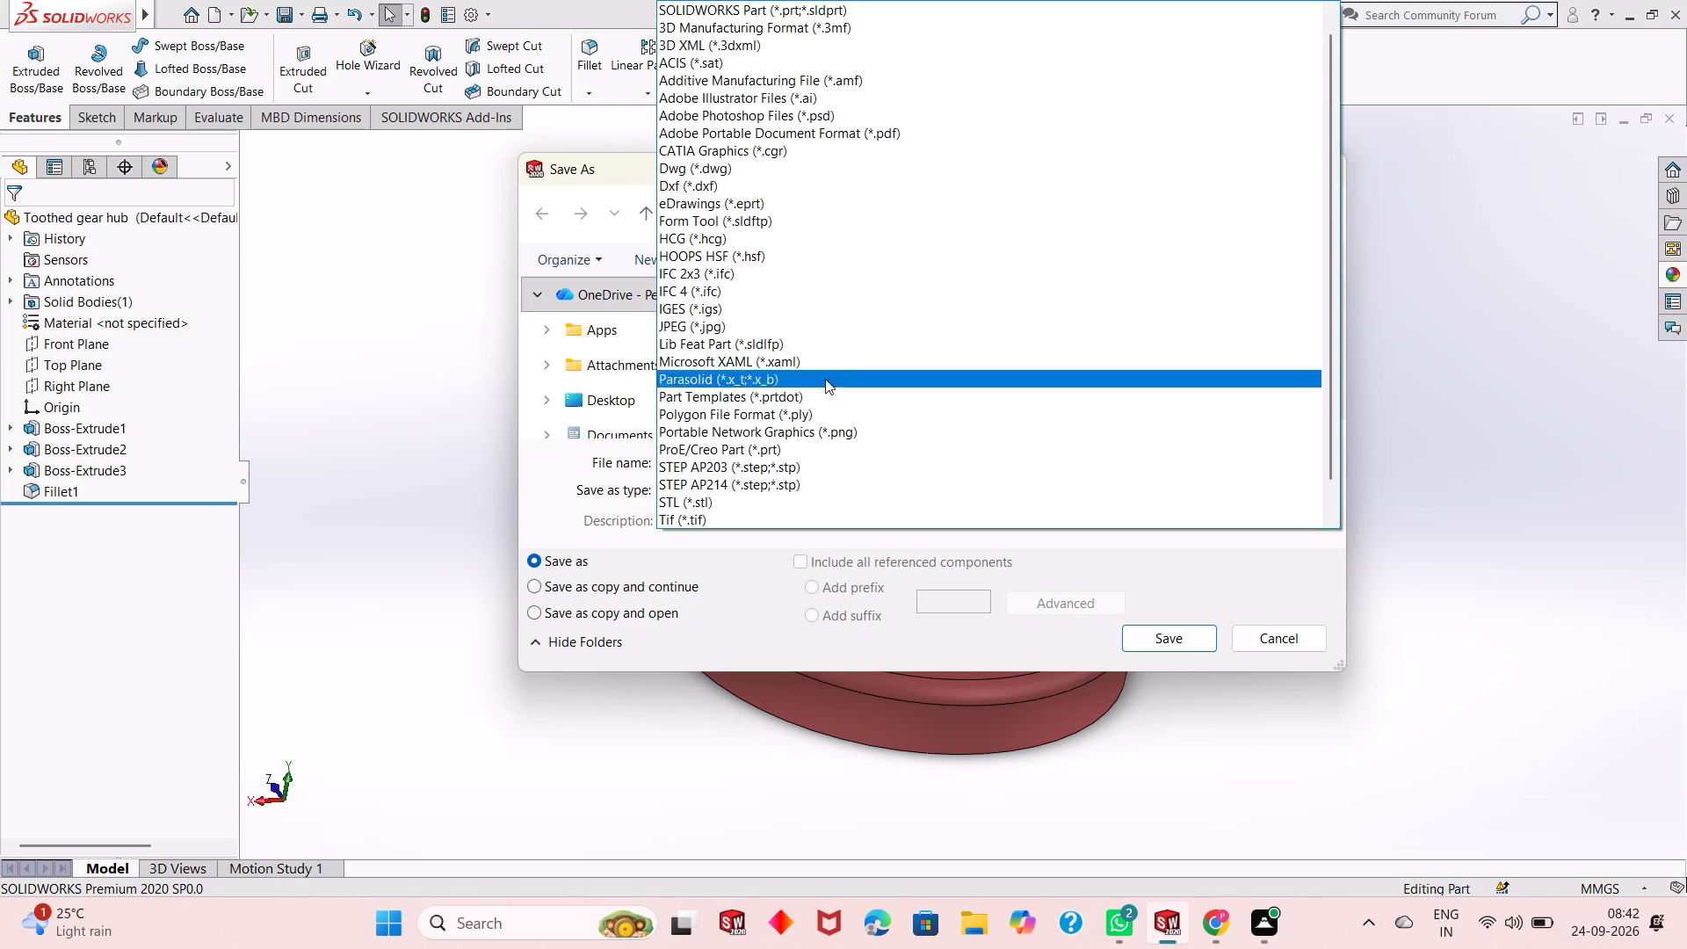
{"action": "left_click", "coordinate": [952, 136]}
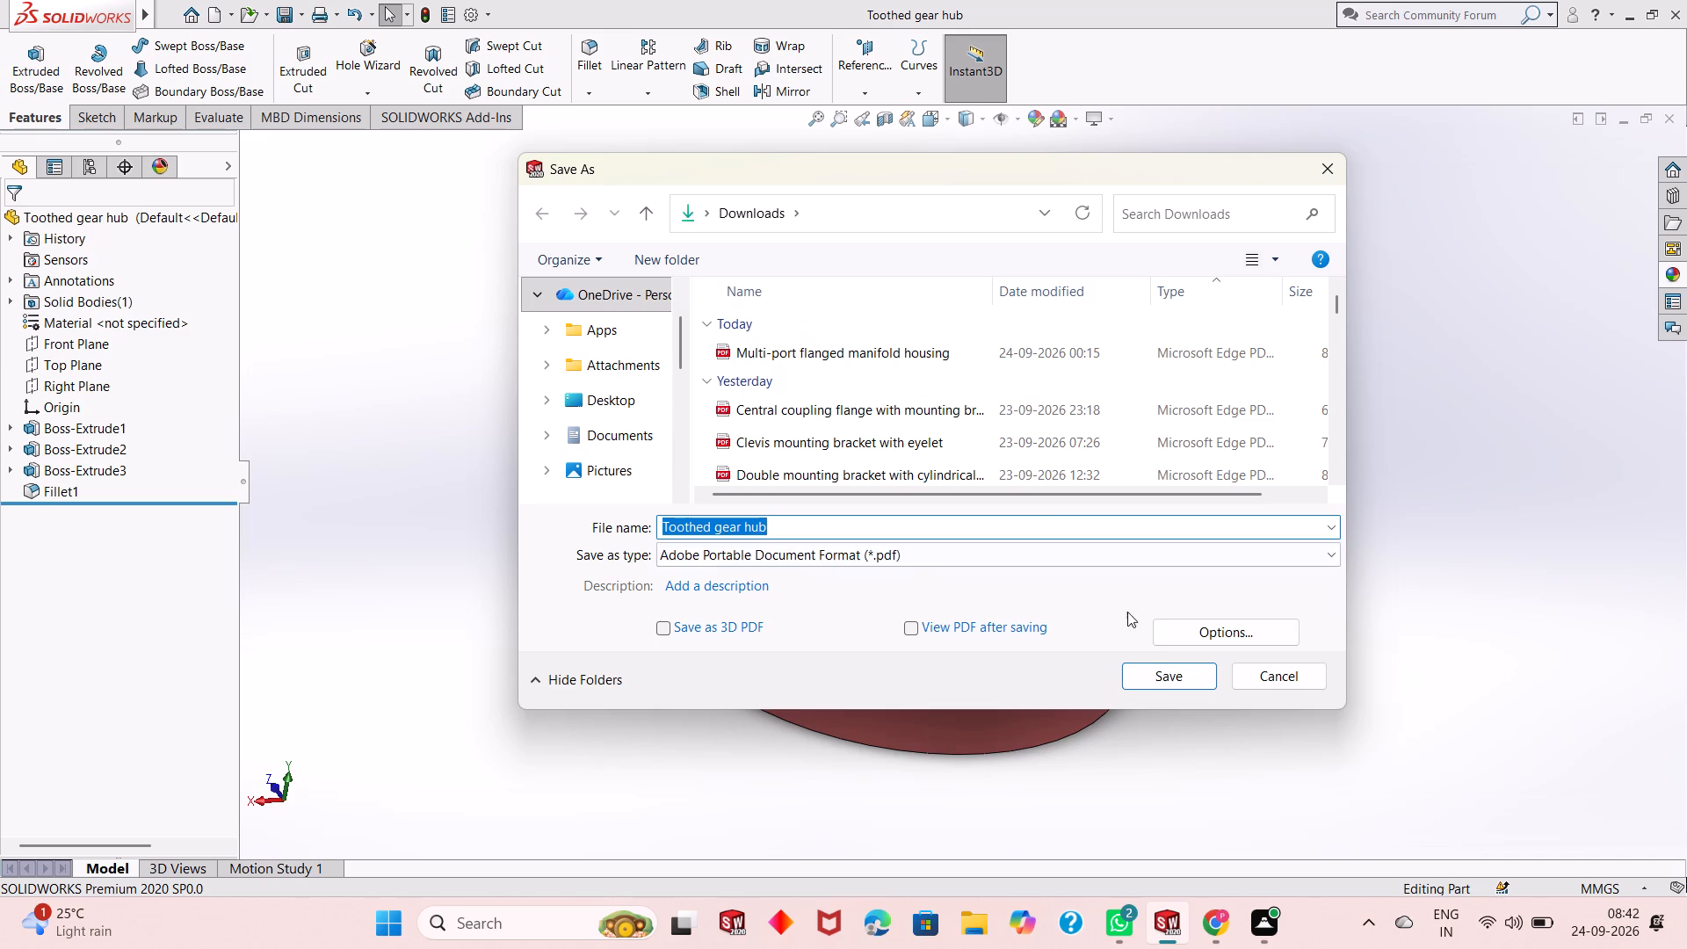
{"action": "left_click", "coordinate": [1169, 686]}
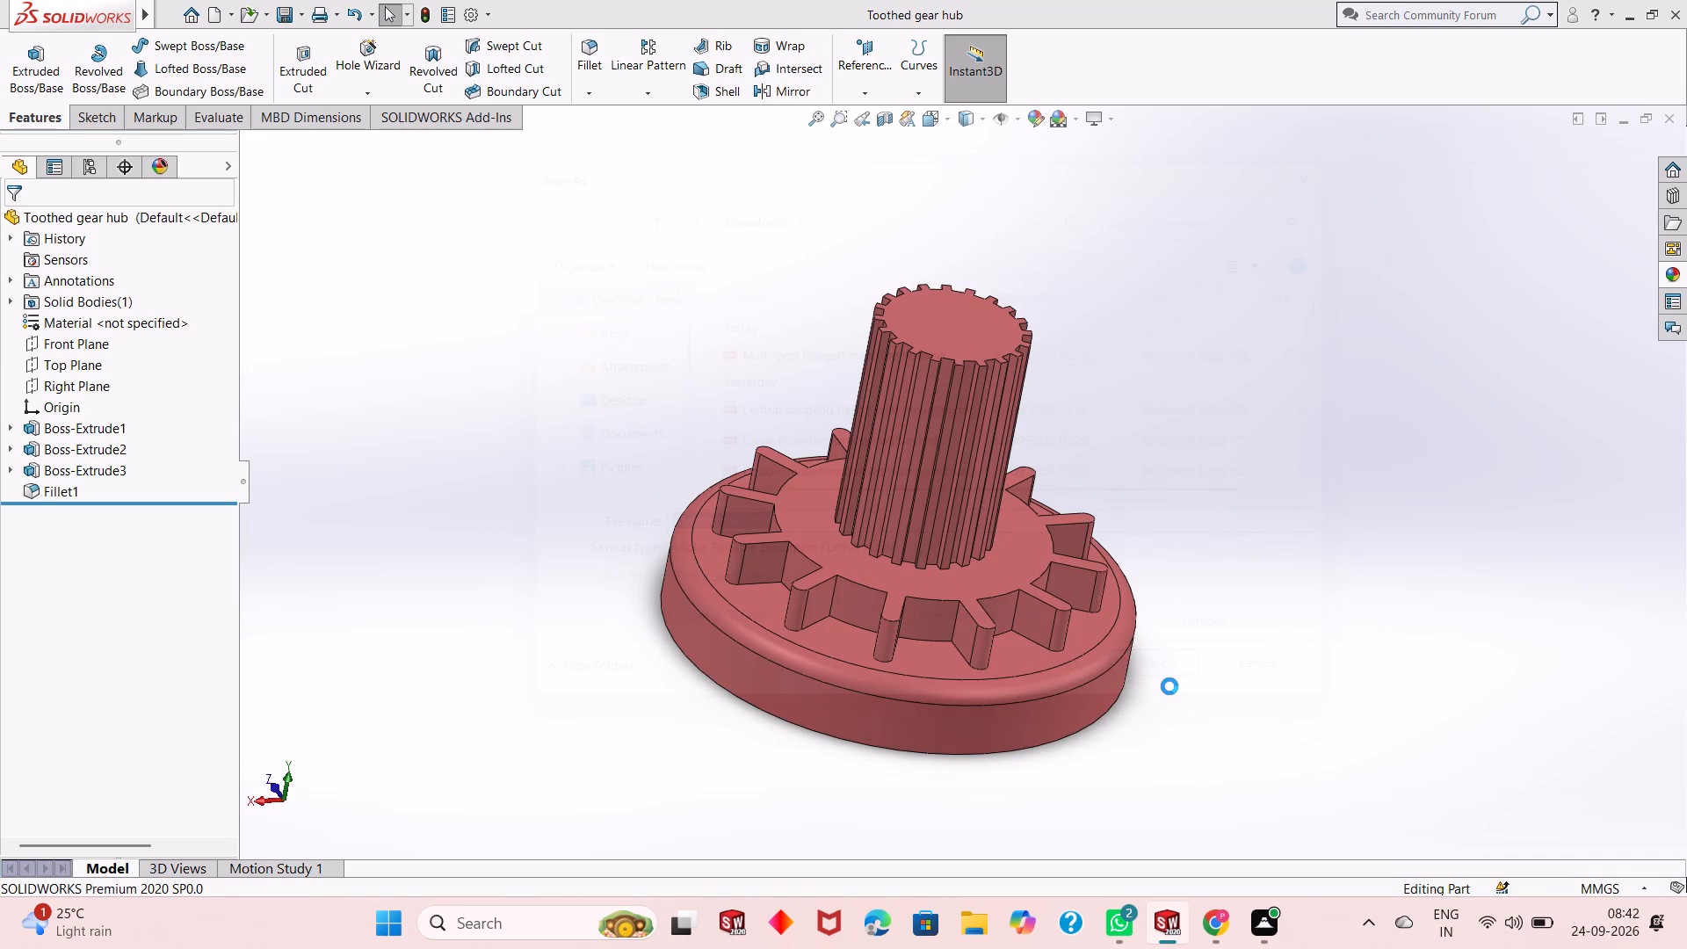